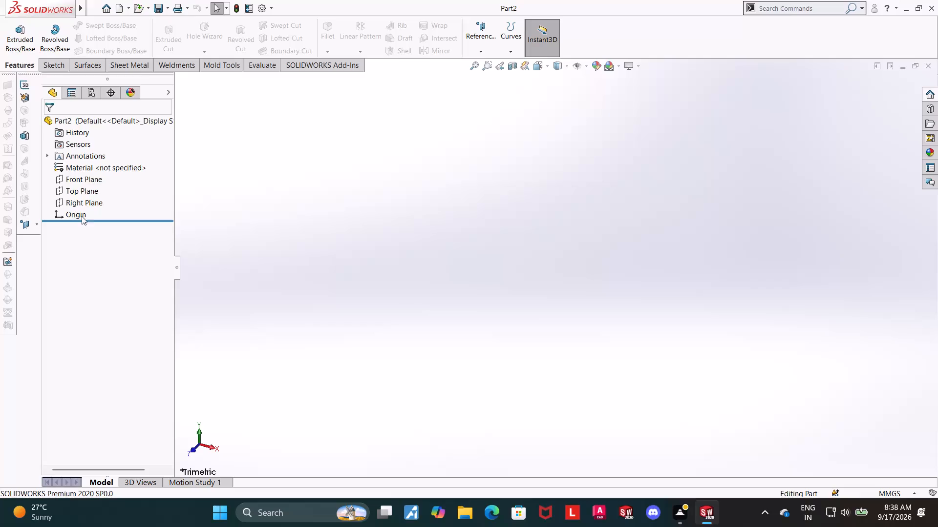
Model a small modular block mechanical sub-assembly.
Start a new sketch on the Right Plane.
click(86, 203)
click(98, 183)
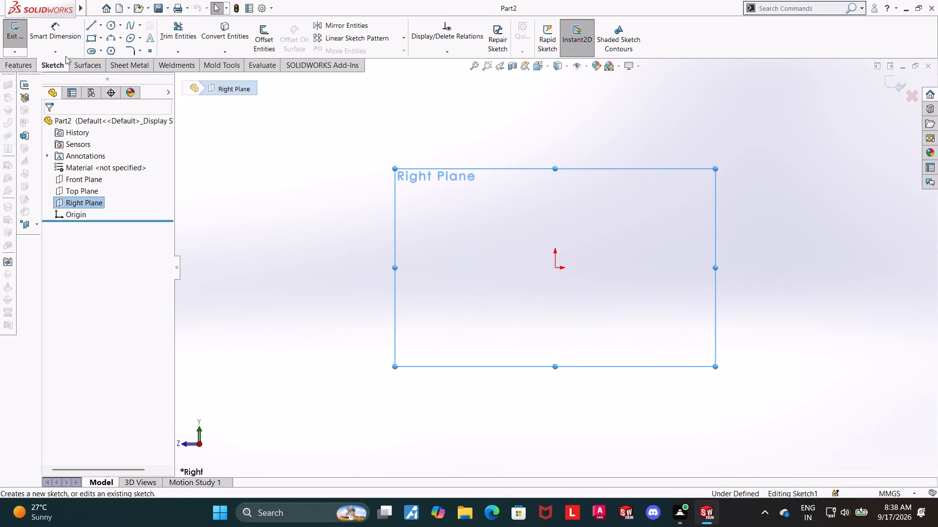
drag(437, 142, 426, 136)
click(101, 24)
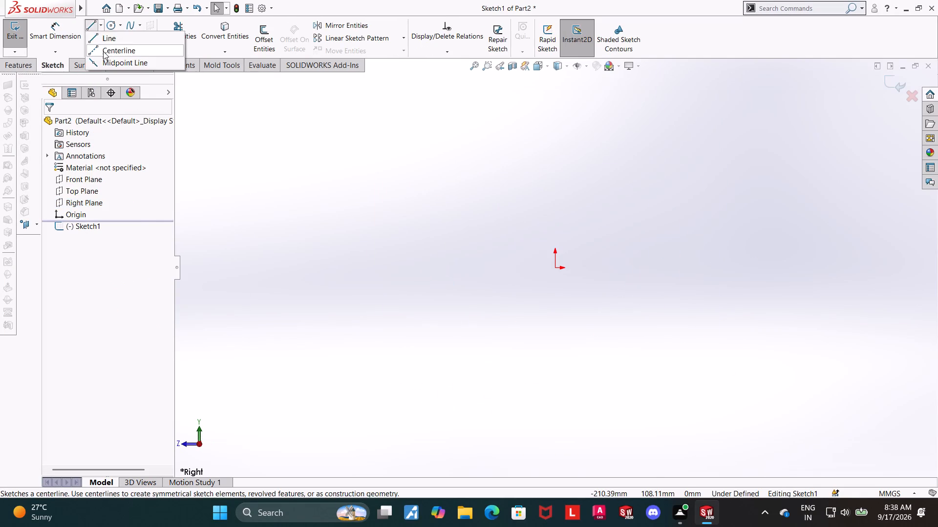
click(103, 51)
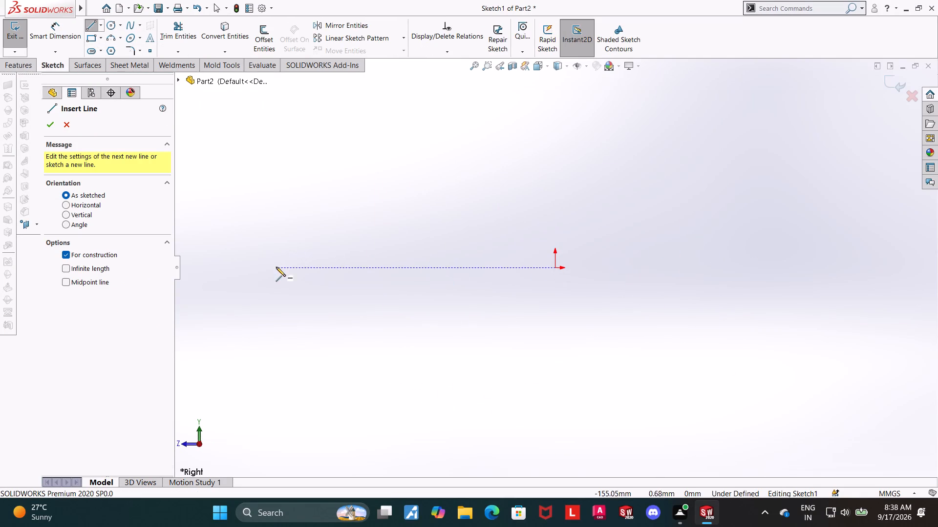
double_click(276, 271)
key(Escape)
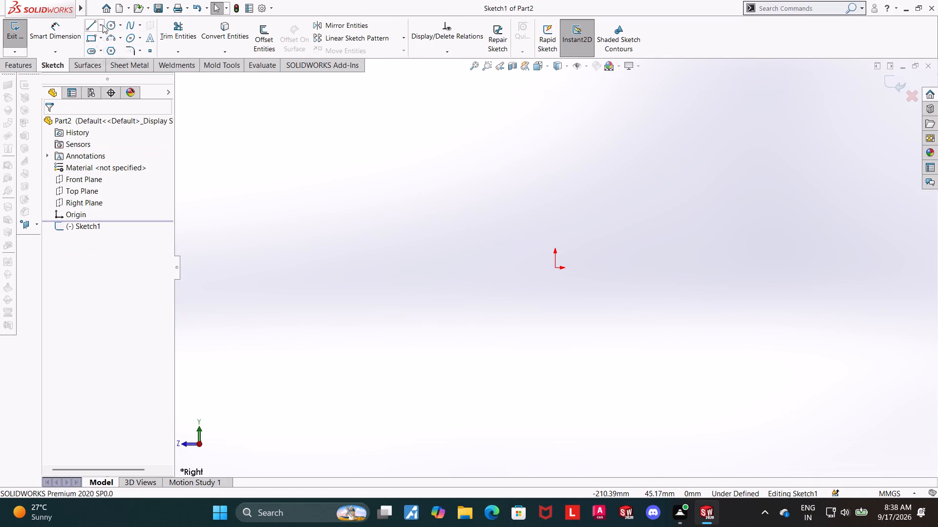
Sketch a long horizontal construction centerline passing through the origin.
click(103, 25)
click(108, 52)
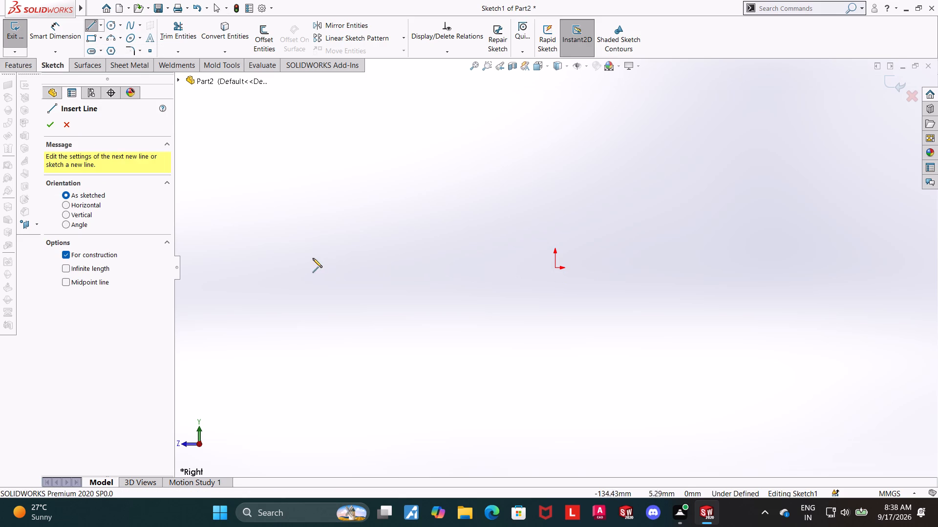
click(304, 269)
click(834, 268)
key(Escape)
key(Escape)
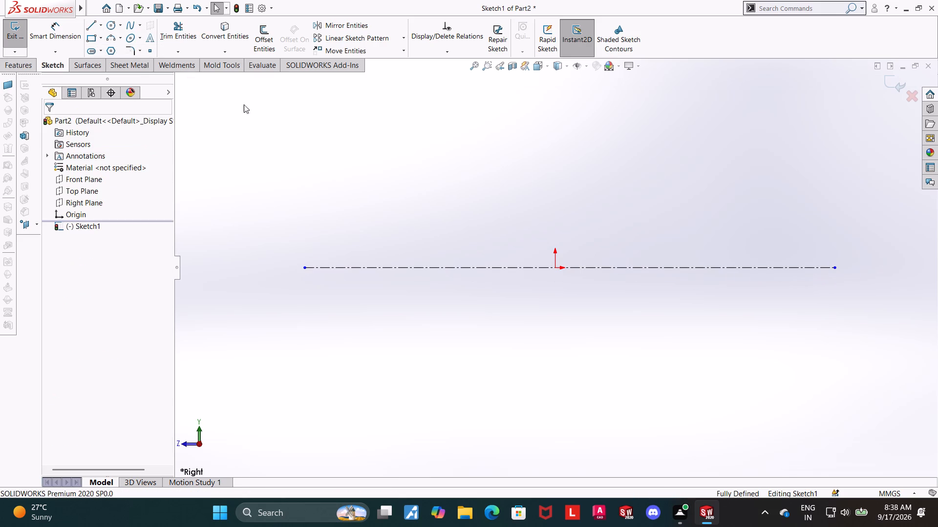
Sketch a vertical construction centerline passing through the origin, extending above and below the horizontal one.
click(102, 25)
click(106, 49)
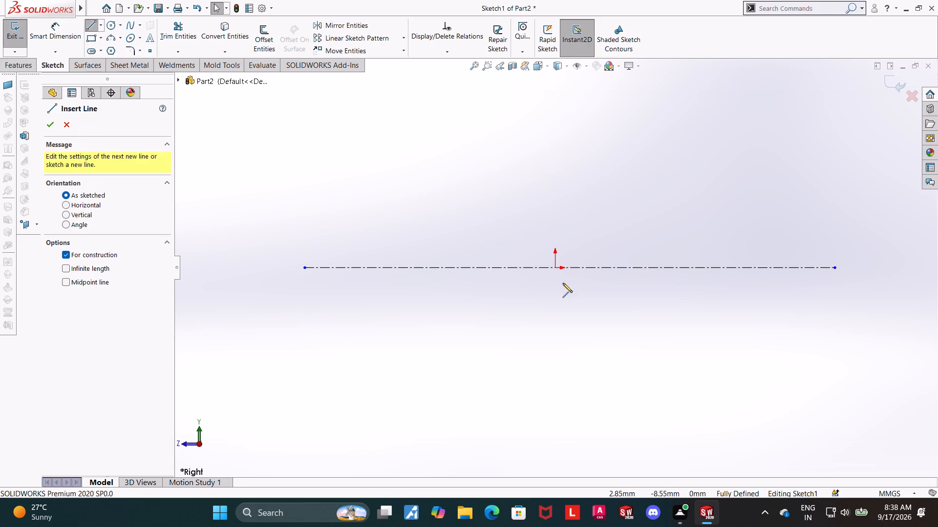
click(554, 396)
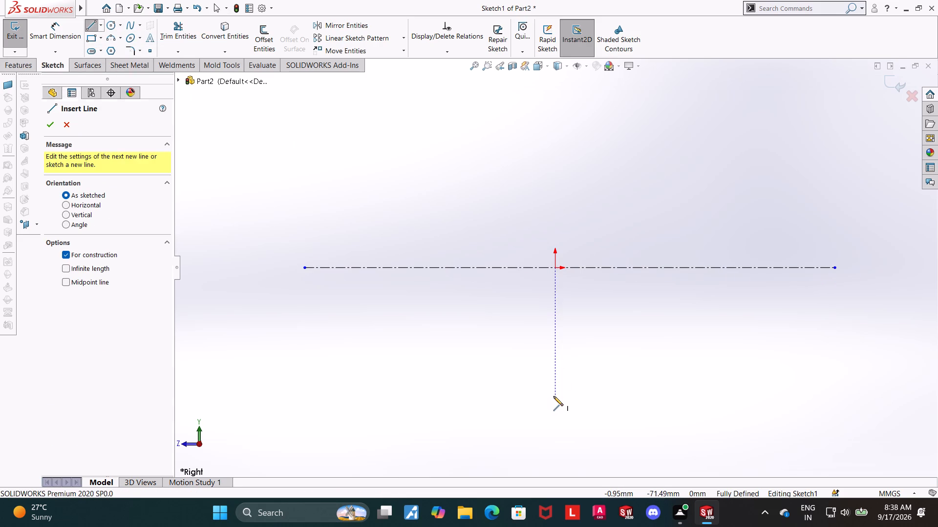
click(556, 93)
key(Escape)
key(Escape)
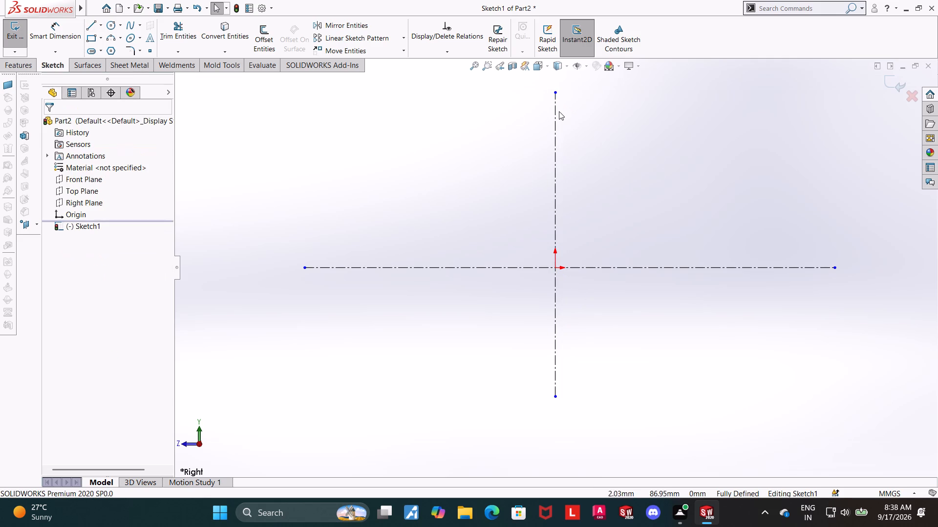
key(Escape)
Sketch a corner rectangle about 151 mm wide below the horizontal centerline, its upper edge on that centerline and spanning the origin.
click(92, 38)
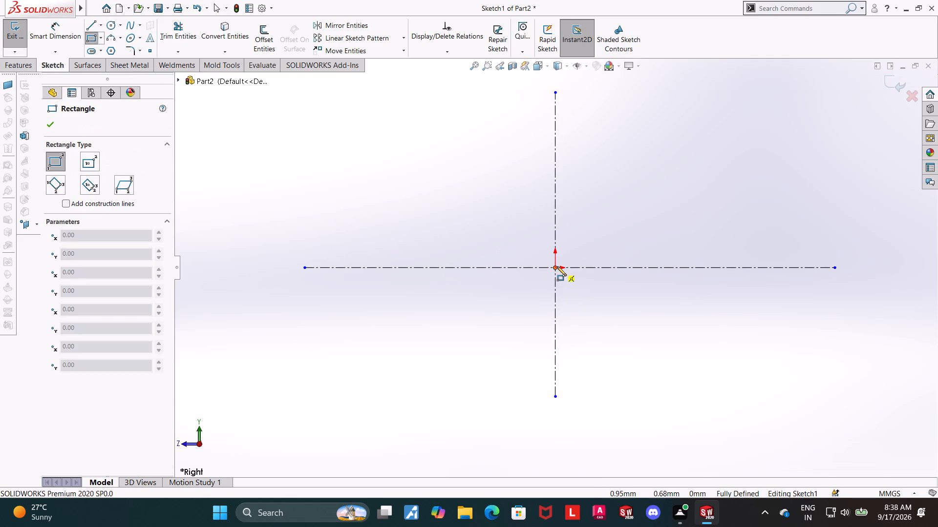
click(421, 267)
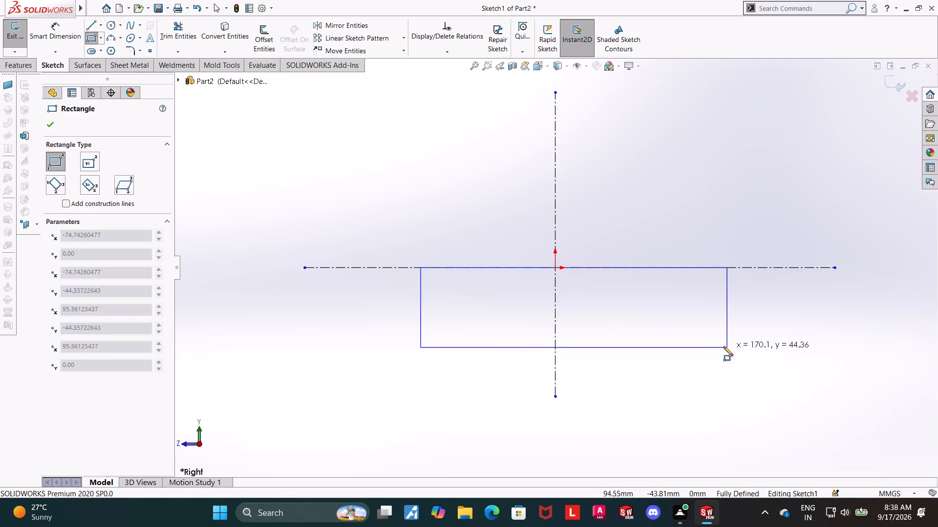
click(693, 345)
key(Escape)
key(Escape)
key(Escape)
Dimension the width of the rectangle along its lower edge.
click(68, 25)
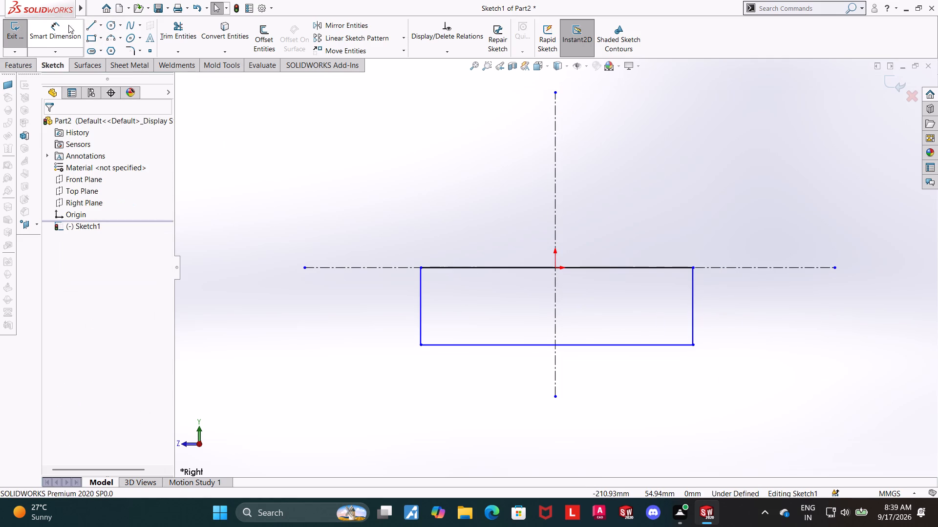
click(460, 345)
click(461, 365)
key(2)
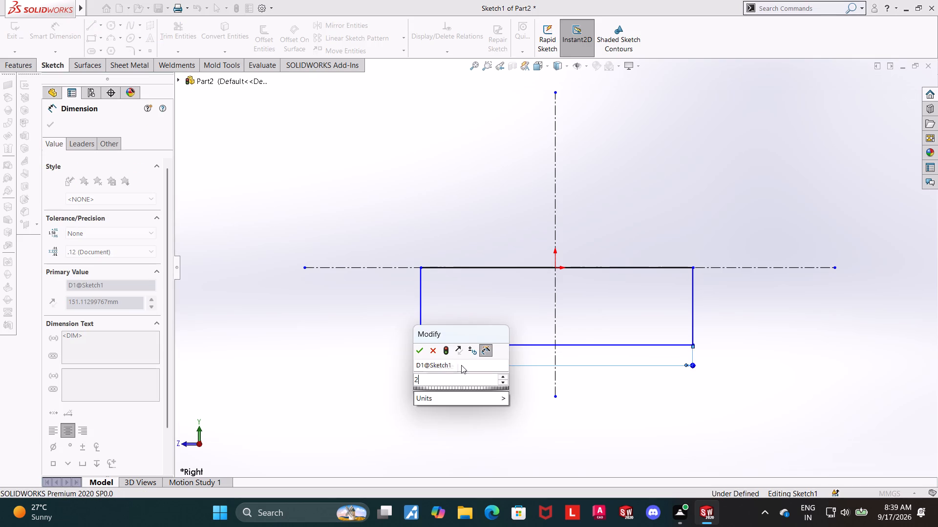
key(Escape)
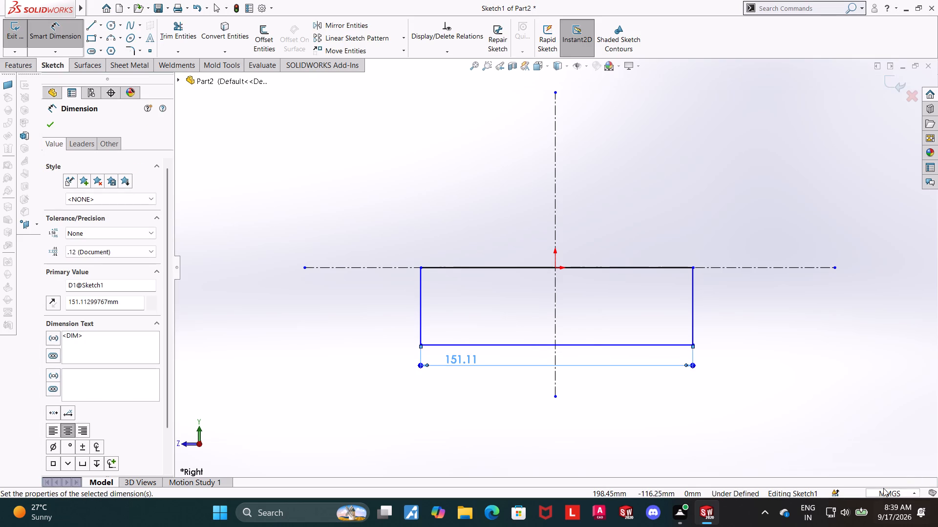
Switch the document units to IPS.
click(892, 490)
click(844, 459)
key(Escape)
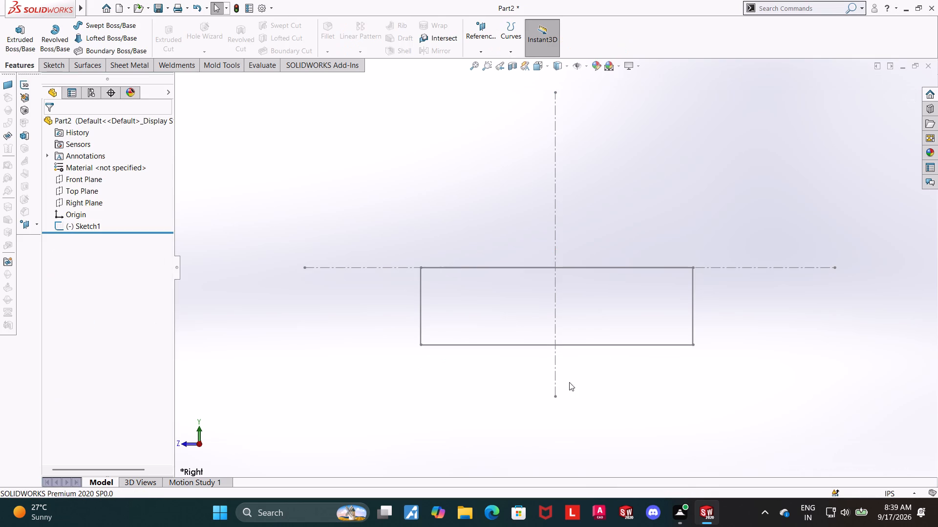
key(Escape)
Reopen the sketch for editing and set the rectangle's width to 2 in.
click(82, 226)
click(89, 203)
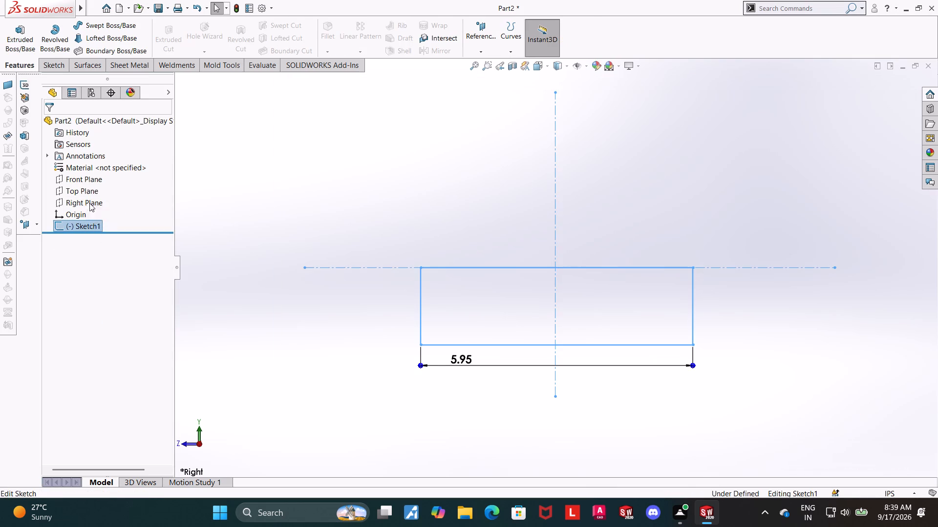
double_click(450, 357)
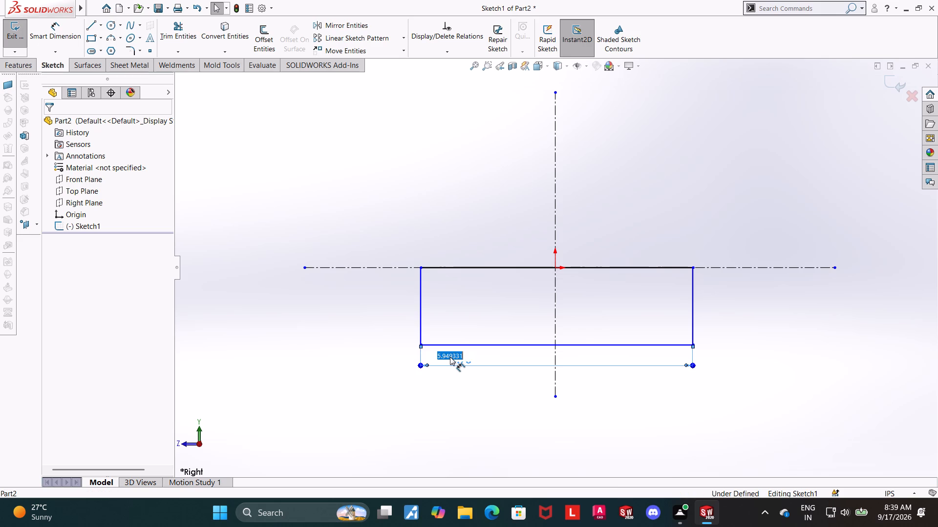
drag(469, 353, 386, 354)
key(2)
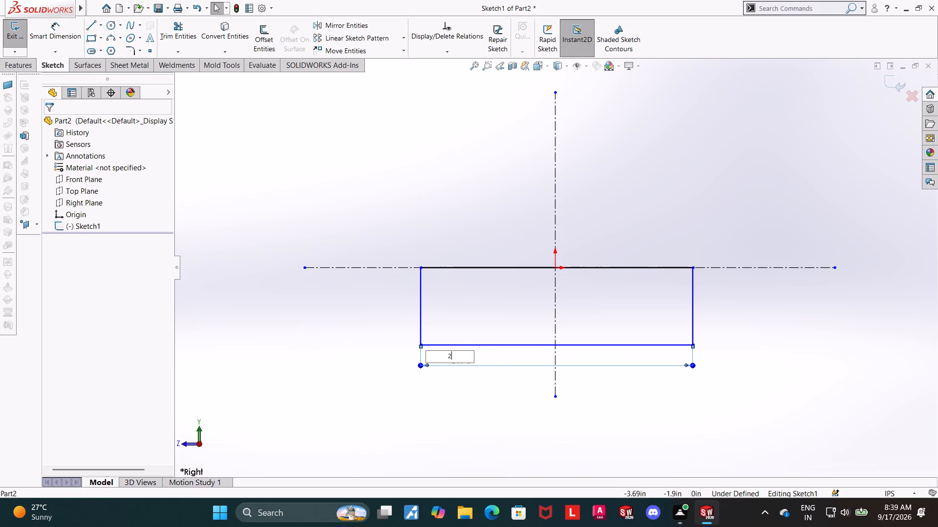
key(Return)
key(Escape)
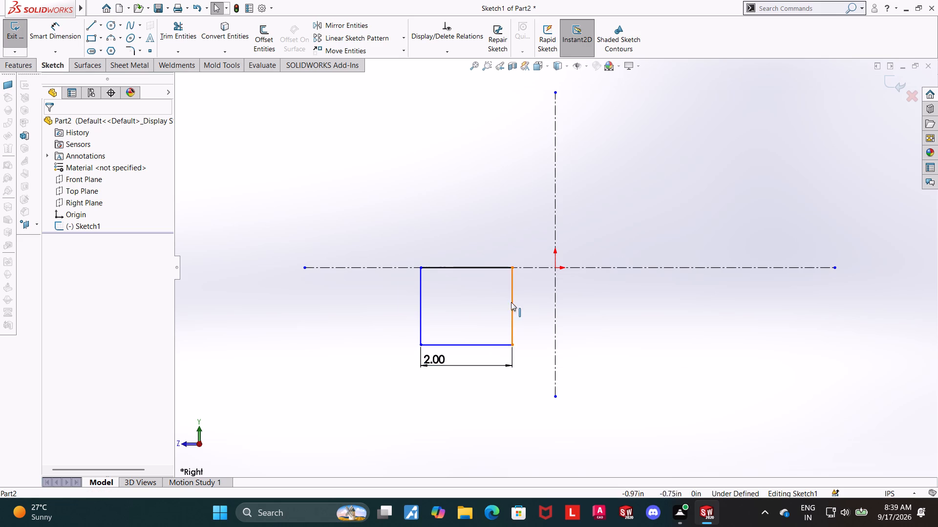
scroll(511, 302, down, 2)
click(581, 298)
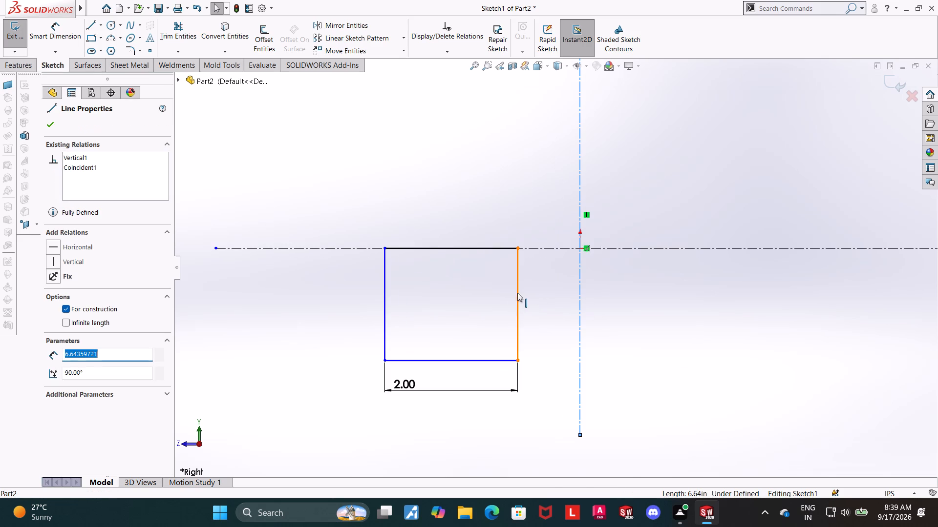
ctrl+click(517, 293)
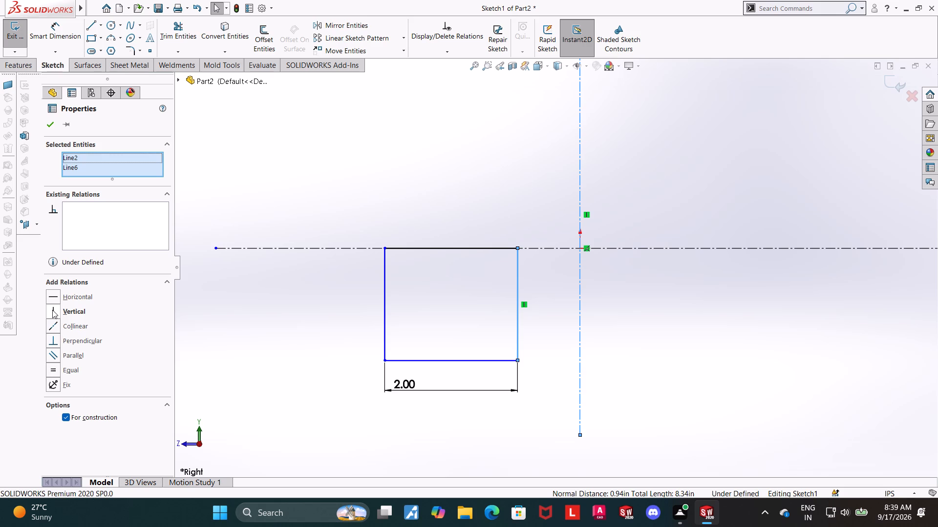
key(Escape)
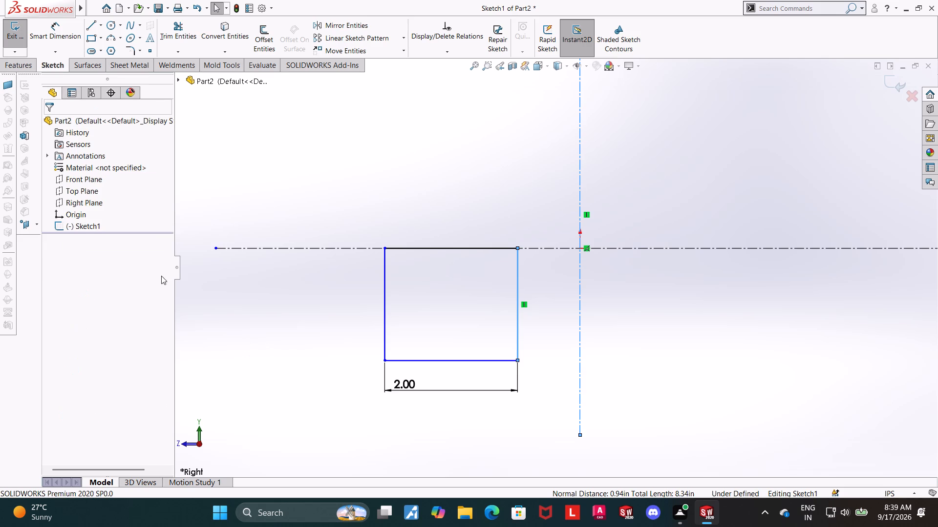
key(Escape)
Add a Vertical relation between the midpoint of the rectangle's lower edge and the origin to centre the rectangle.
scroll(456, 362, down, 2)
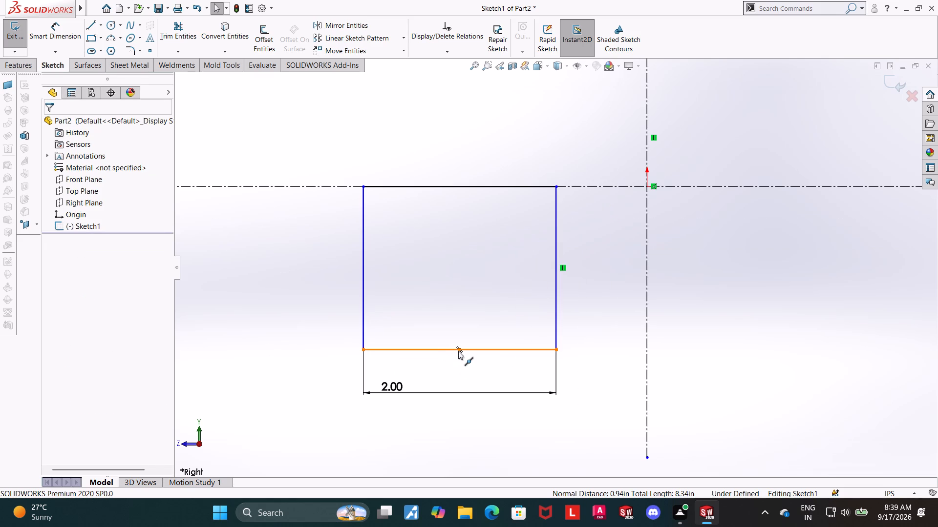
click(458, 350)
ctrl+click(645, 188)
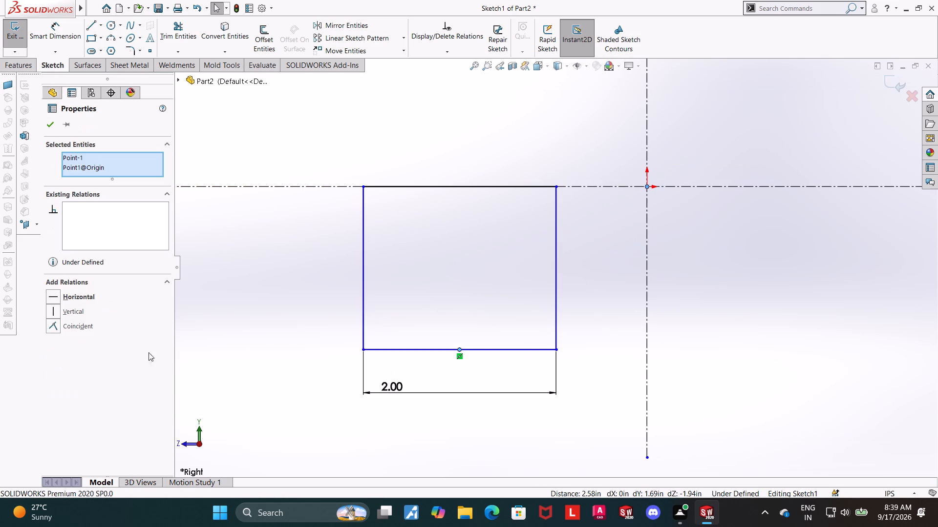
click(49, 313)
click(53, 124)
scroll(352, 303, up, 5)
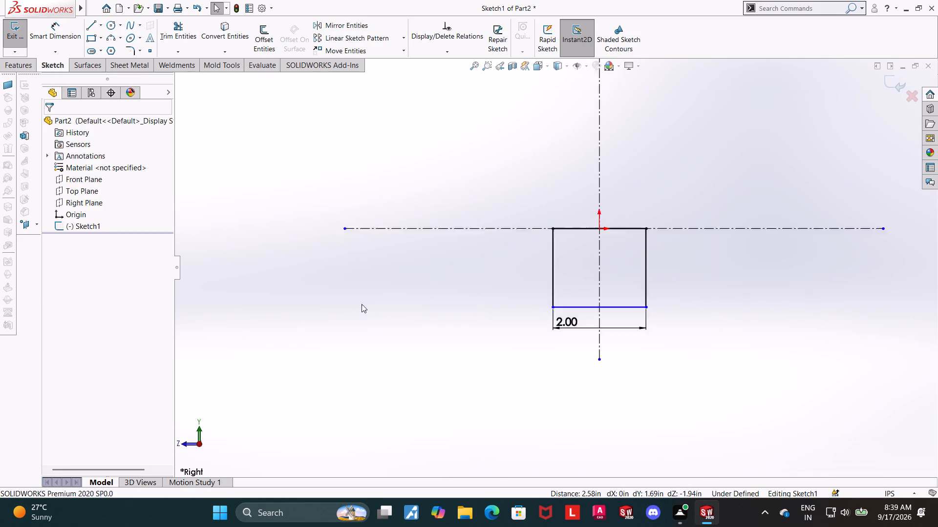
key(Escape)
key(Escape)
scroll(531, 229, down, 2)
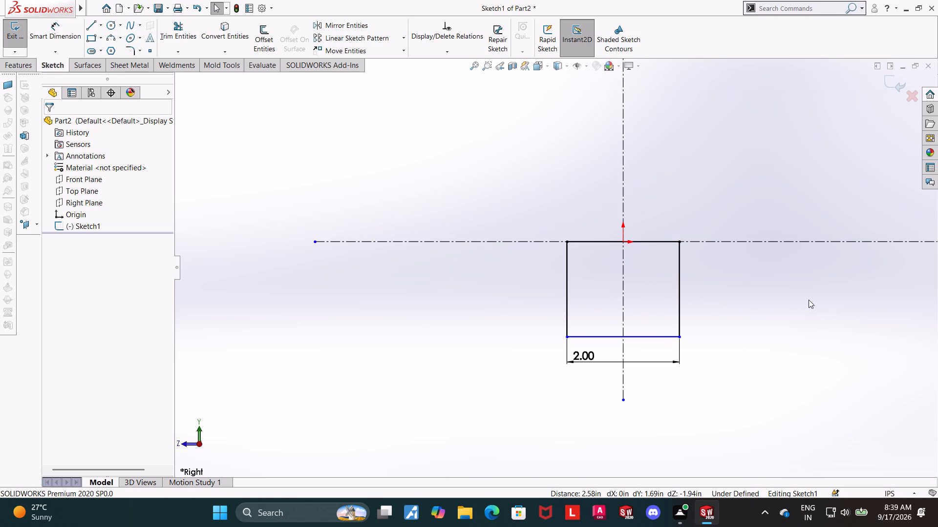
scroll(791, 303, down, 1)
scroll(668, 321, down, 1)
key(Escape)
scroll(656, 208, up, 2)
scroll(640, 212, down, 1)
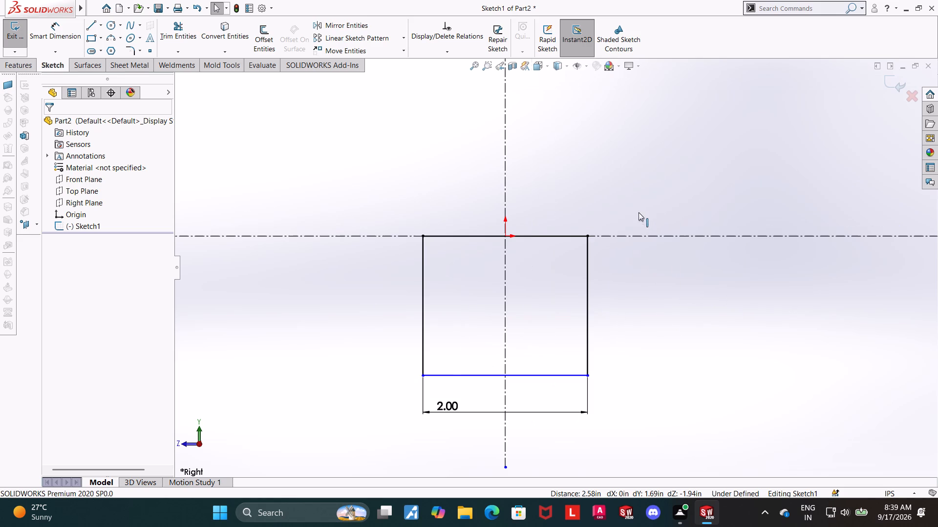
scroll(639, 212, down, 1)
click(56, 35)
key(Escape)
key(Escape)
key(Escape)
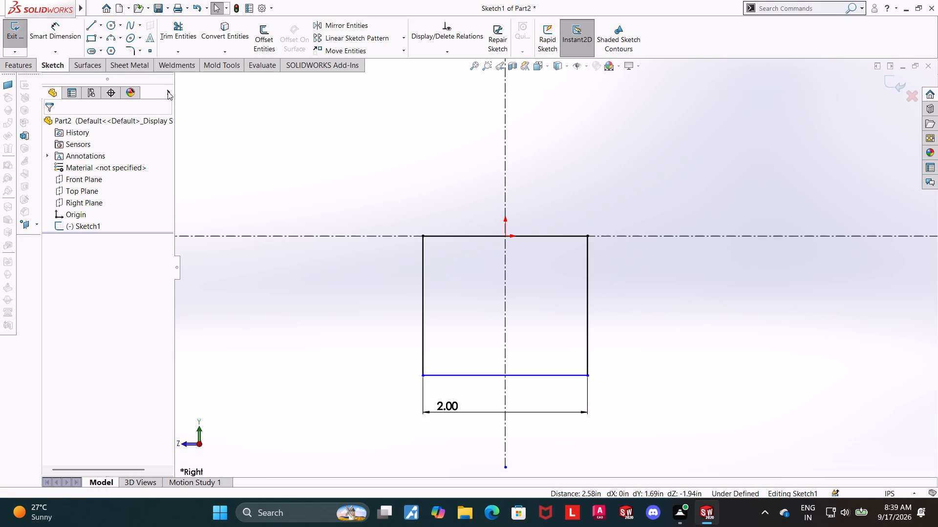
Sketch a narrow, tall corner rectangle rising from the upper-left corner of the 2 in rectangle, above the horizontal centerline.
click(92, 37)
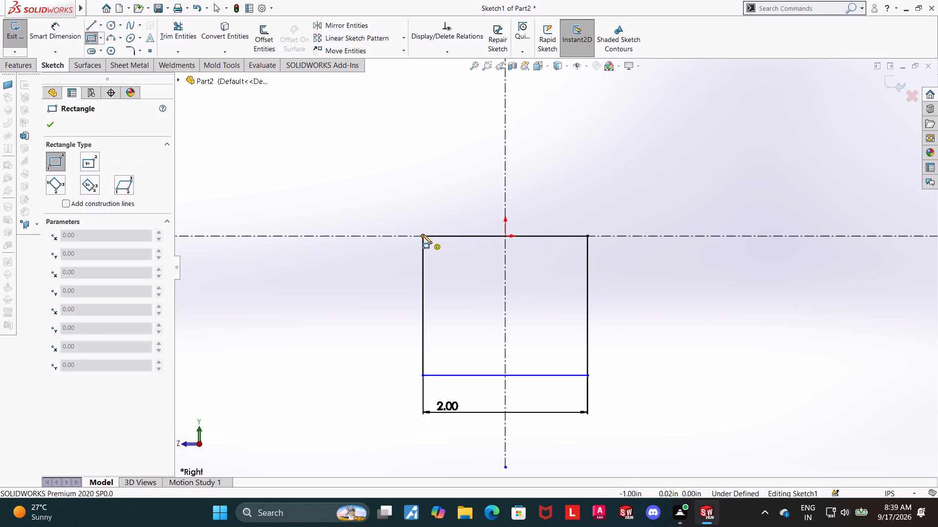
click(422, 234)
click(472, 104)
key(Escape)
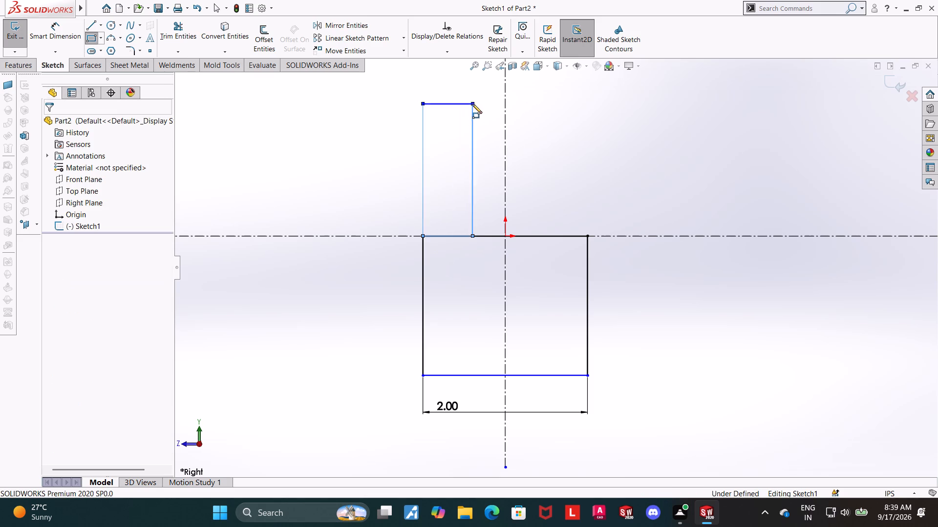
key(Escape)
key(Escape)
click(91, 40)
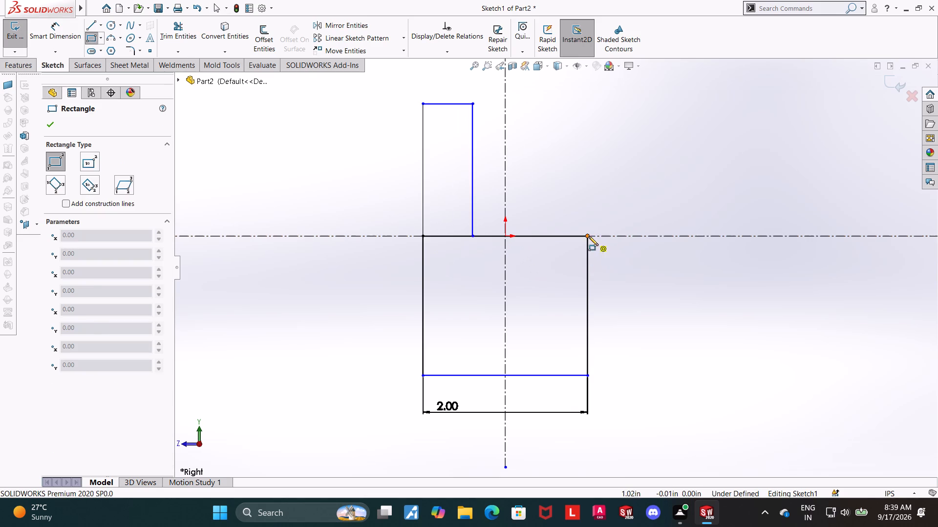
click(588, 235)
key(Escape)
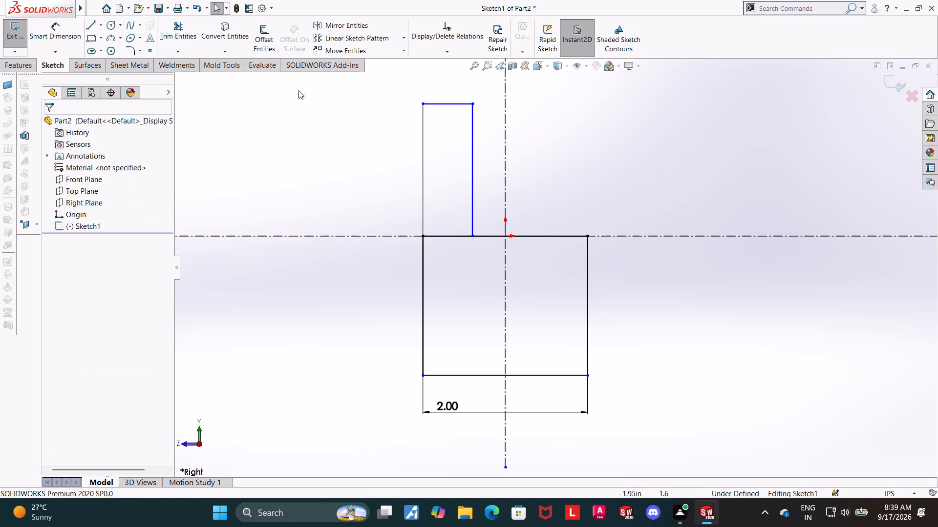
Dimension the narrow rectangle's height from the horizontal base edge to its top edge as 1.25 in.
click(71, 32)
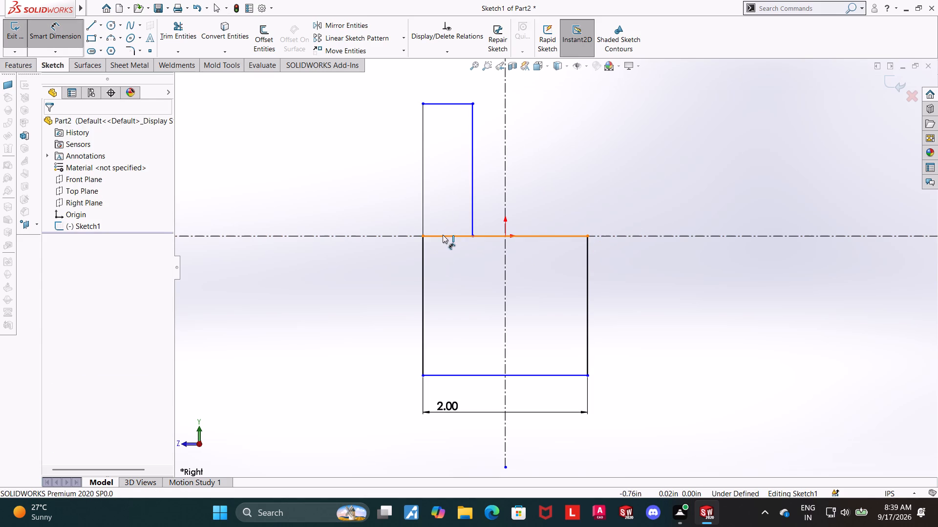
click(443, 235)
click(448, 104)
click(348, 146)
text(1.25)
key(Return)
key(Escape)
key(Escape)
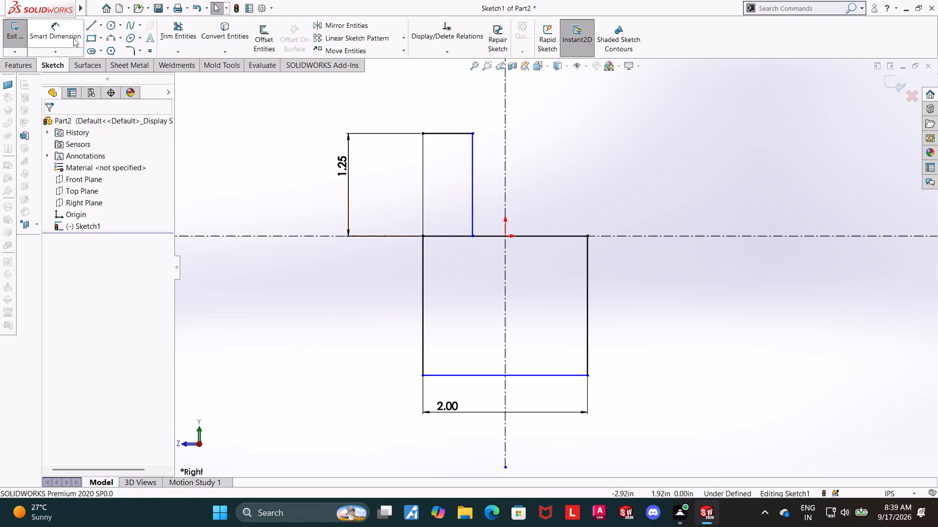
Dimension the overall height from the narrow rectangle's top edge to the wide rectangle's bottom edge as 2 in.
click(59, 37)
click(451, 134)
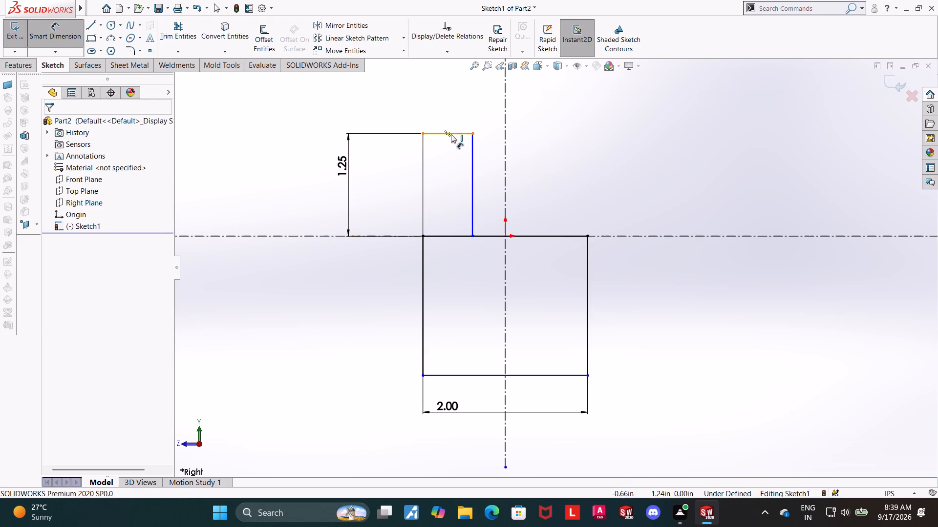
click(479, 376)
click(350, 349)
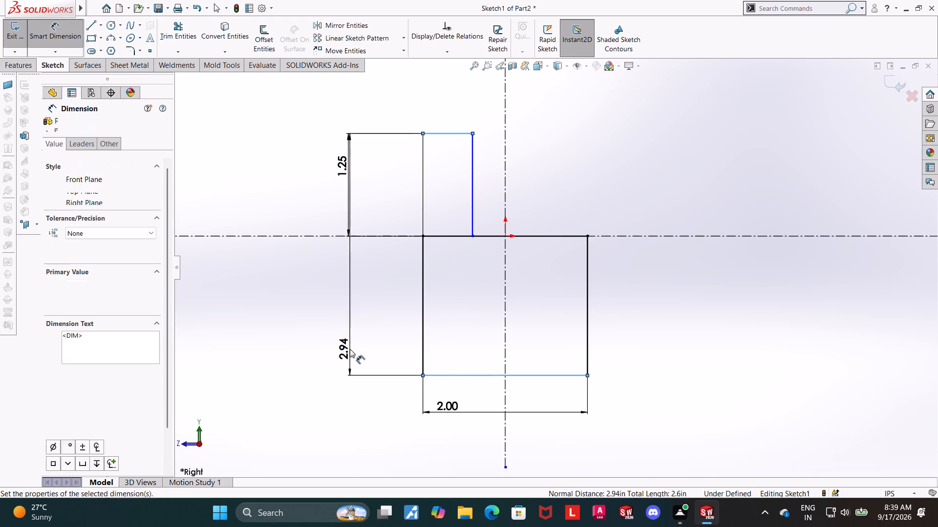
key(2)
key(Return)
key(Escape)
key(Escape)
key(Escape)
Dimension the narrow upright rectangle's top edge and set its width to 0.625 in.
scroll(513, 204, down, 1)
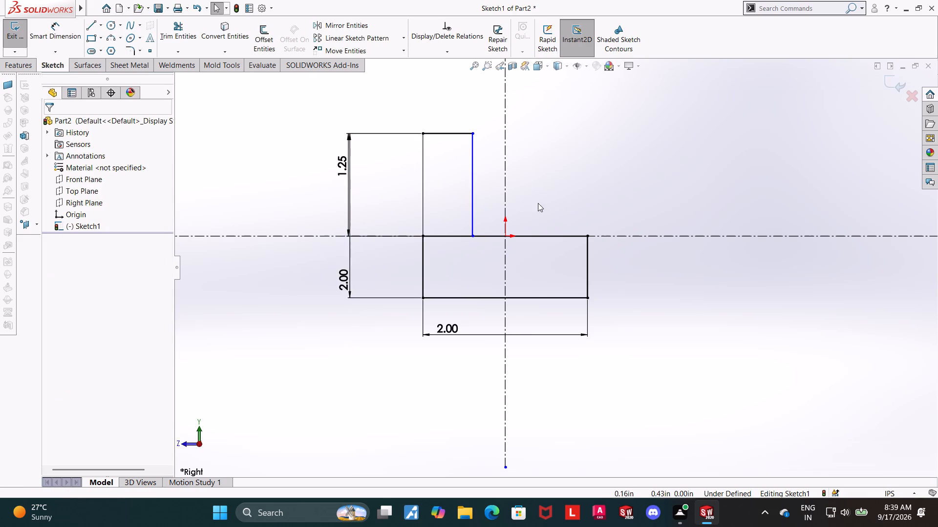
scroll(538, 203, down, 1)
key(Escape)
click(50, 31)
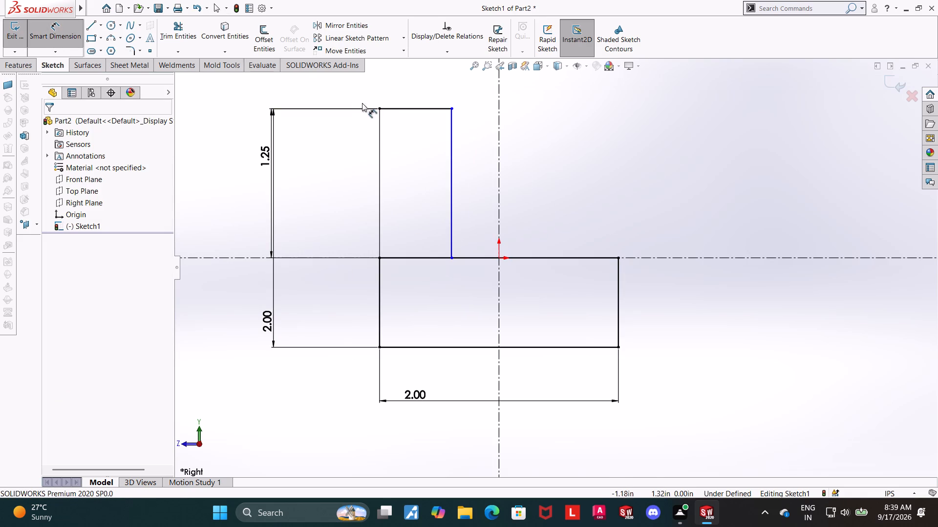
click(401, 109)
click(401, 97)
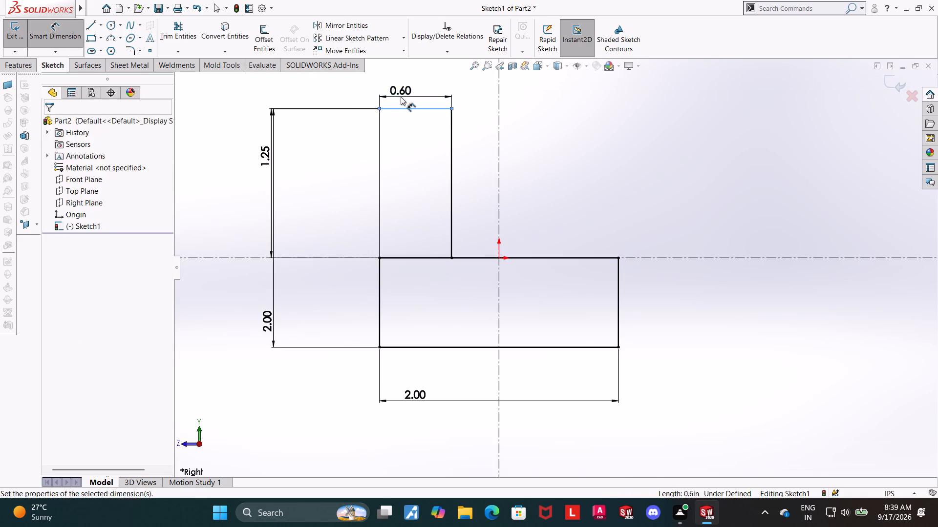
text(-/625)
key(Return)
key(Escape)
double_click(404, 96)
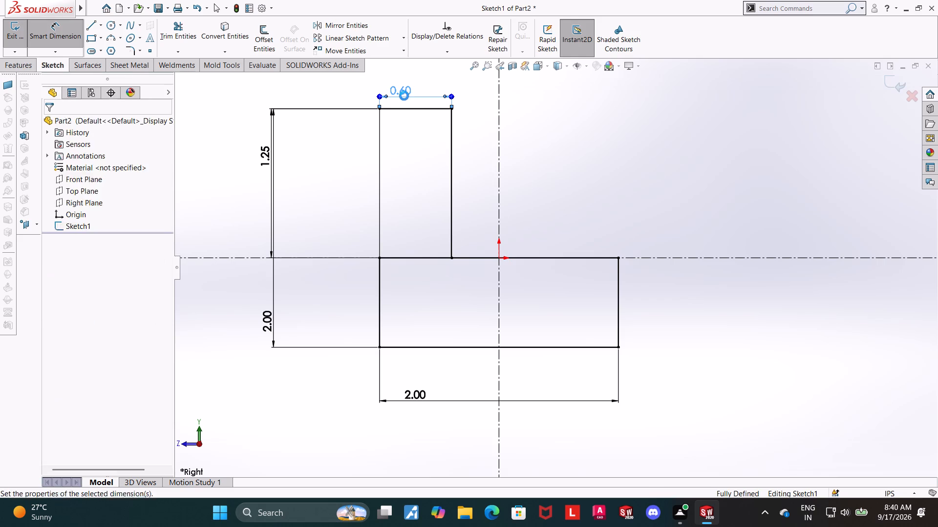
text(0.625)
key(Return)
key(Escape)
key(Escape)
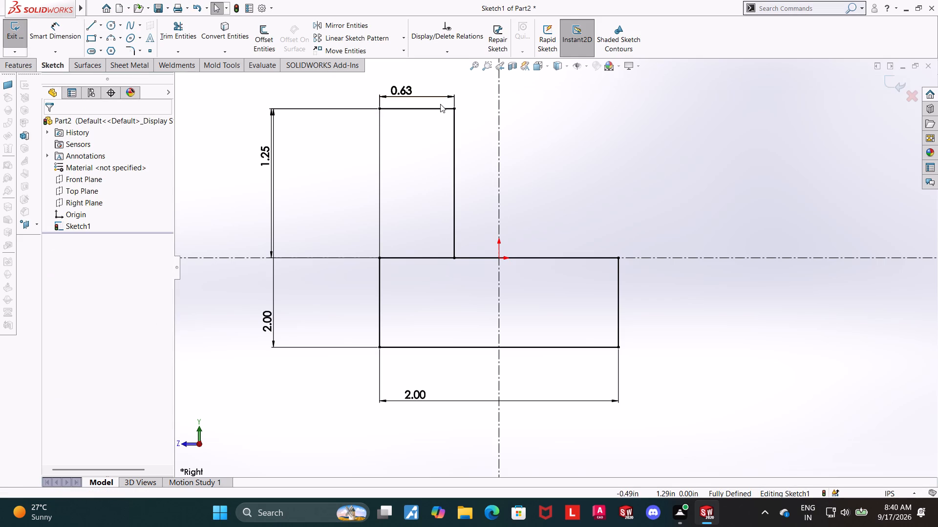
Trim away the shared edge between the narrow upright rectangle and the wide base rectangle.
click(189, 20)
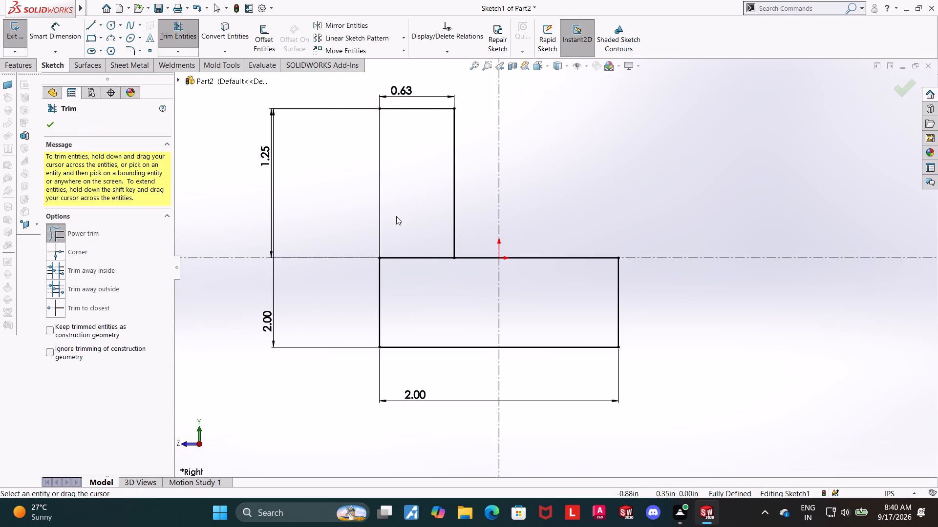
drag(406, 213, 404, 282)
key(Escape)
key(Escape)
key(Escape)
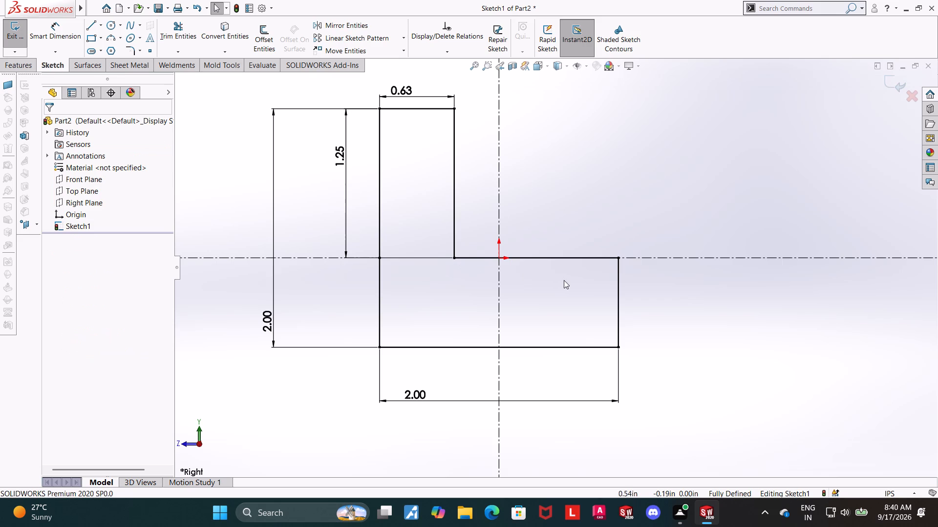
key(Escape)
key(Escape)
Mirror the upright's inner, top and outer lines about the vertical centerline, keeping the originals.
scroll(708, 209, up, 1)
scroll(671, 210, down, 1)
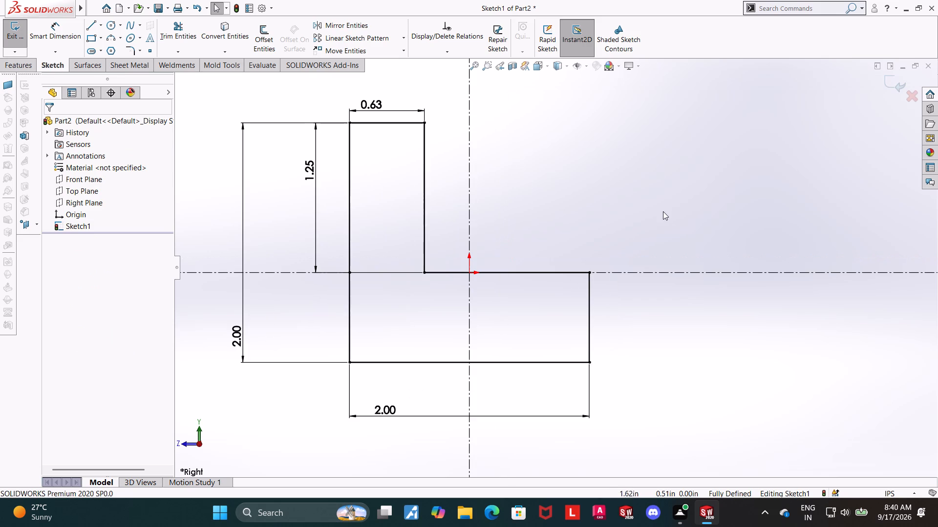
click(339, 23)
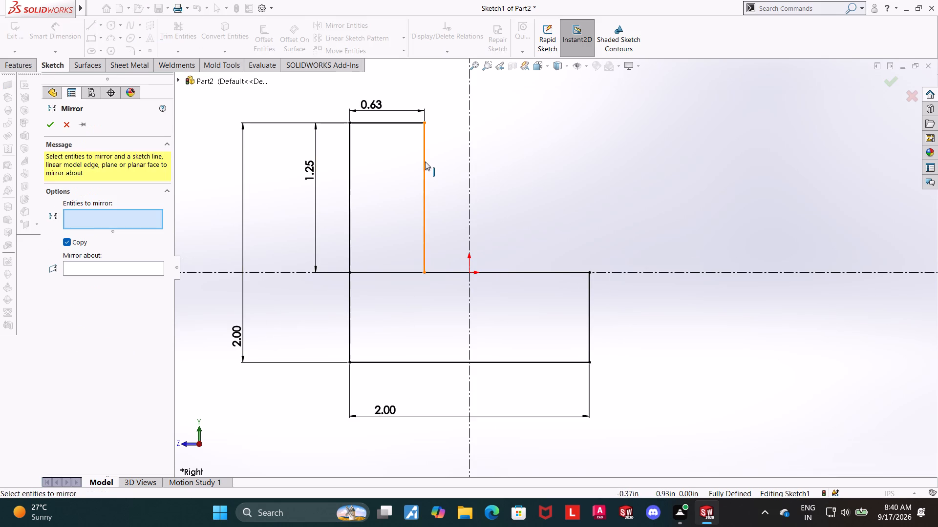
click(425, 162)
ctrl+click(398, 126)
ctrl+click(398, 122)
ctrl+click(349, 162)
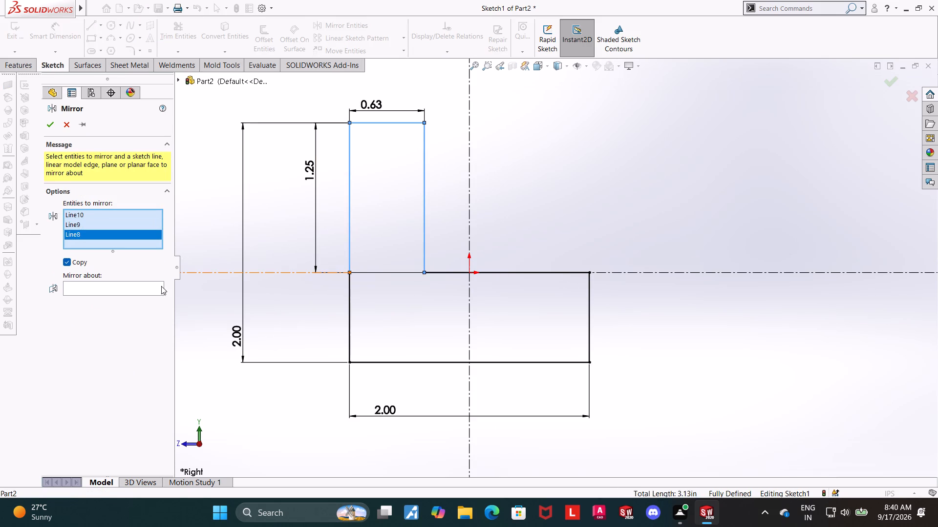
double_click(151, 283)
click(468, 199)
click(48, 127)
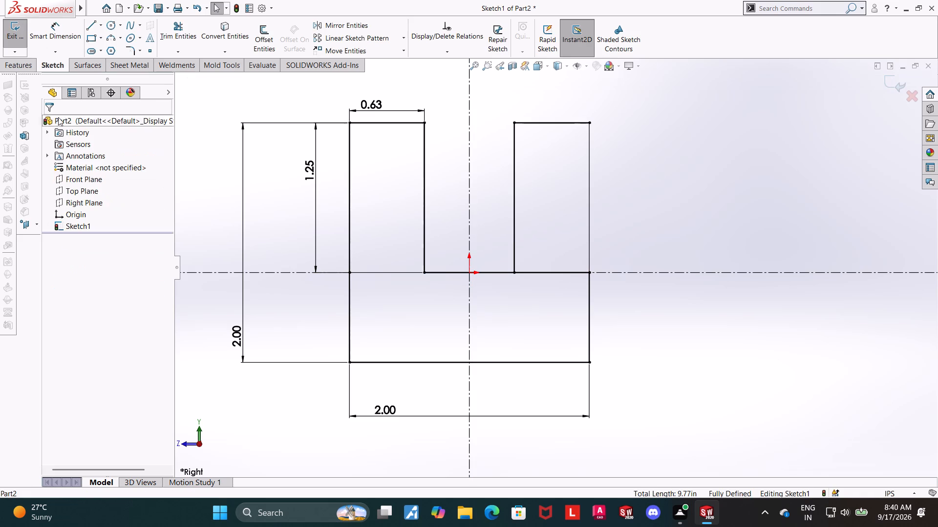
Trim away the base edge segment beneath the mirrored upright to complete the U-shaped profile, and exit the sketch.
click(170, 30)
drag(544, 245, 542, 301)
key(Escape)
key(Escape)
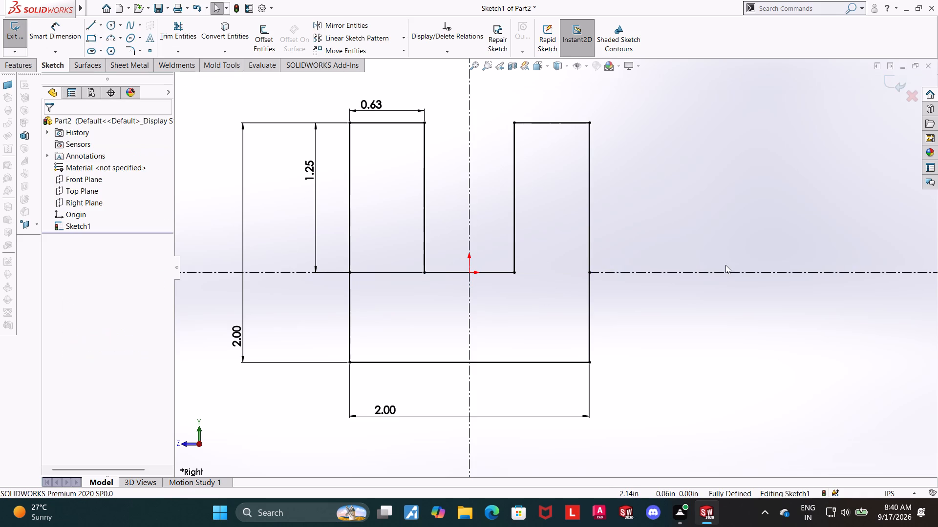
key(Escape)
key(Escape)
click(897, 83)
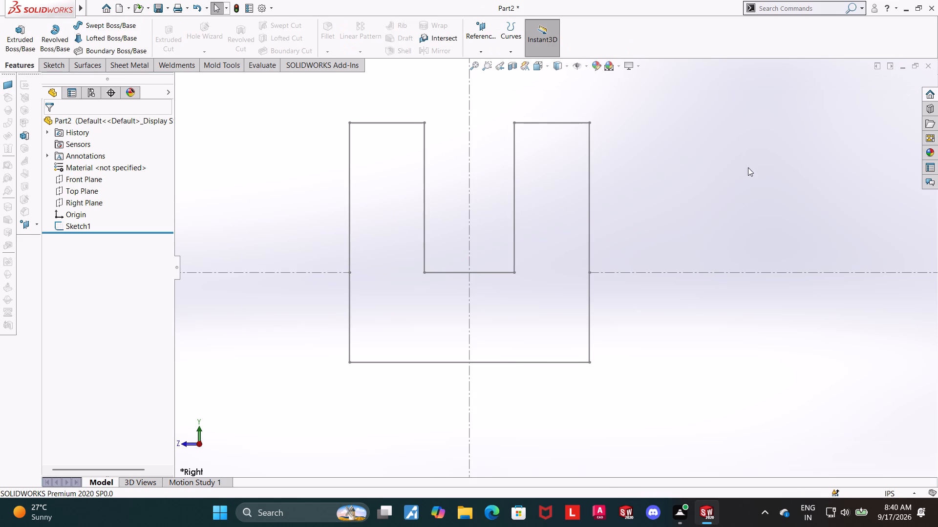
Extrude the U-shaped profile as a boss with a Mid Plane end condition and a depth of 2 in.
middle_drag(740, 169, 702, 180)
click(25, 38)
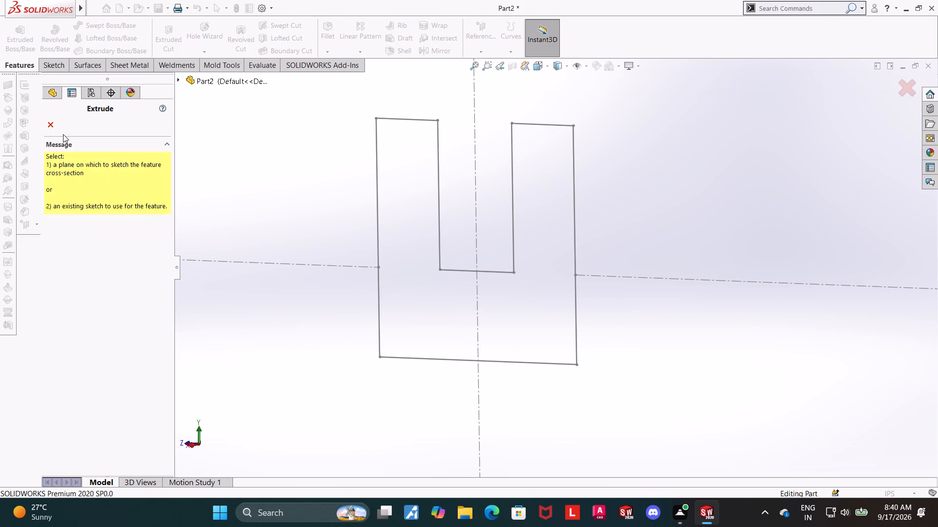
click(178, 81)
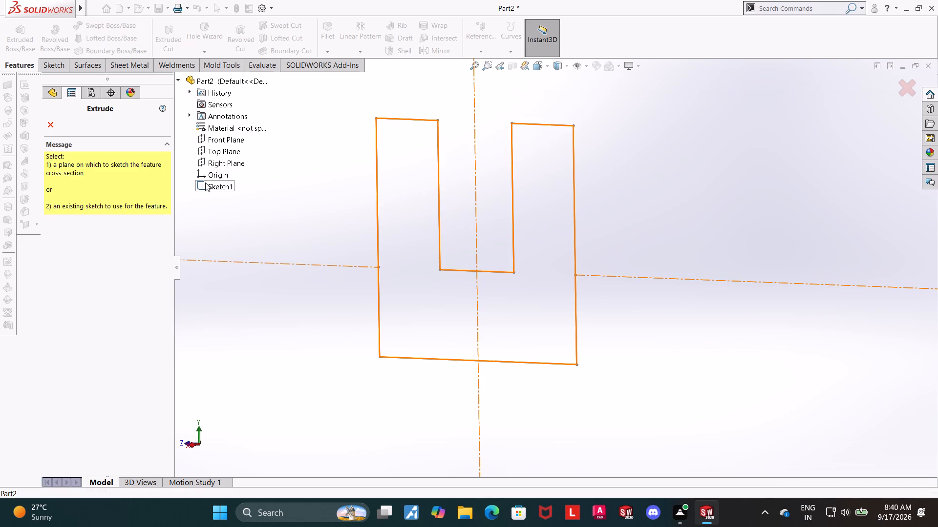
click(205, 182)
click(96, 191)
click(84, 245)
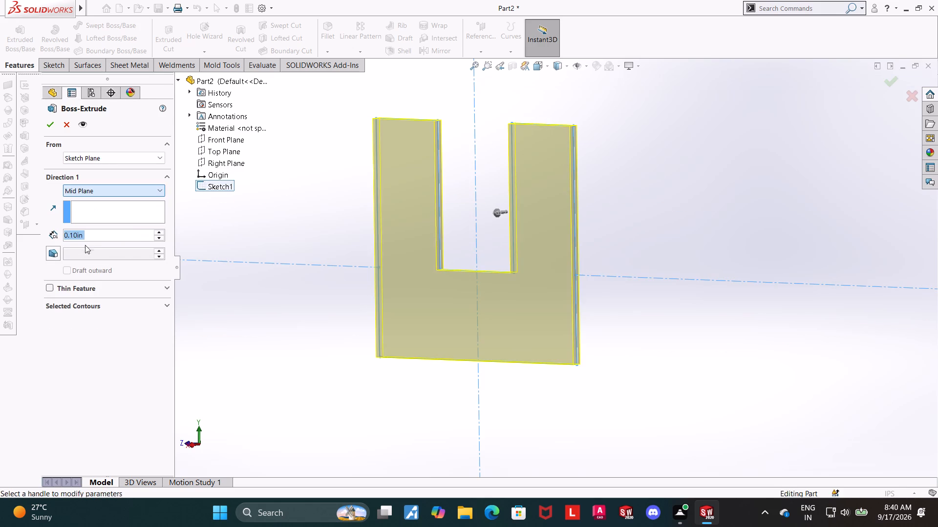
key(2)
key(Return)
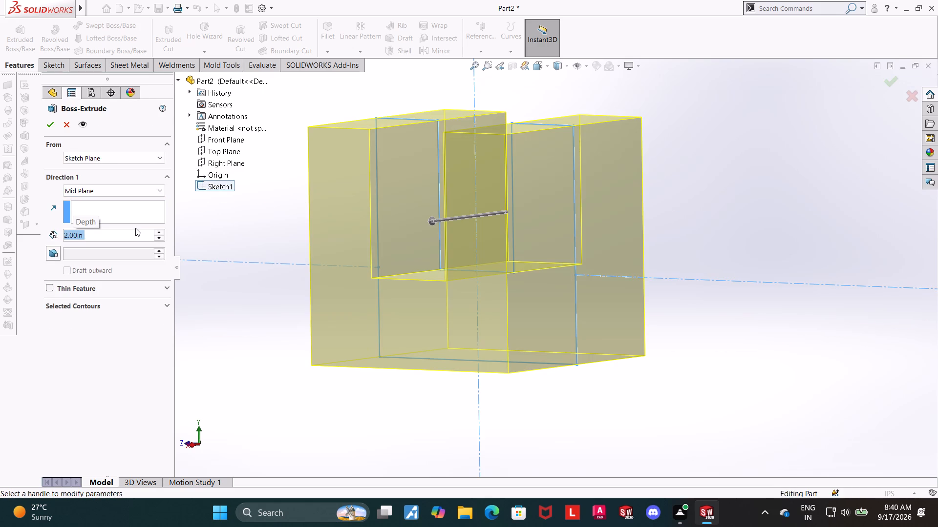
click(52, 121)
click(253, 297)
Start a new sketch on the block's flat outer front face and orient the view normal to it.
middle_drag(234, 341, 246, 339)
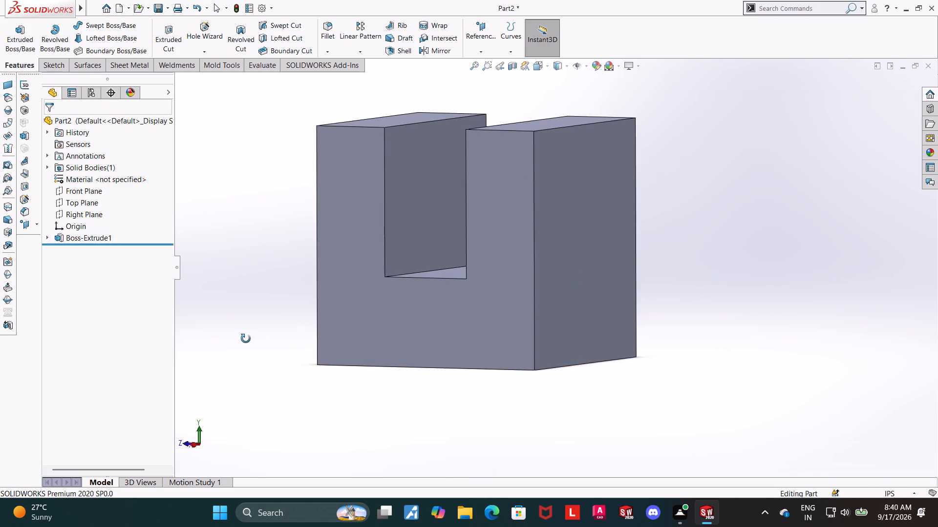
middle_drag(246, 339, 373, 321)
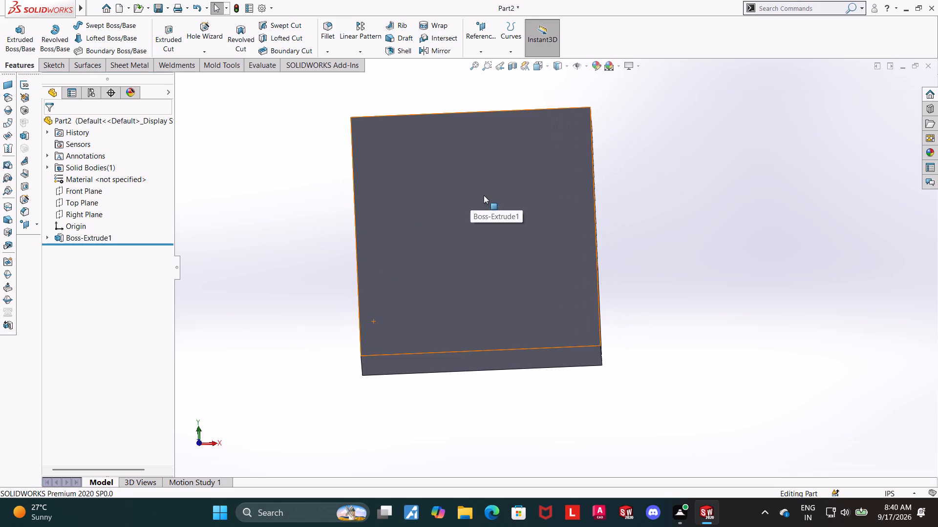
click(484, 195)
click(529, 169)
click(88, 249)
click(112, 236)
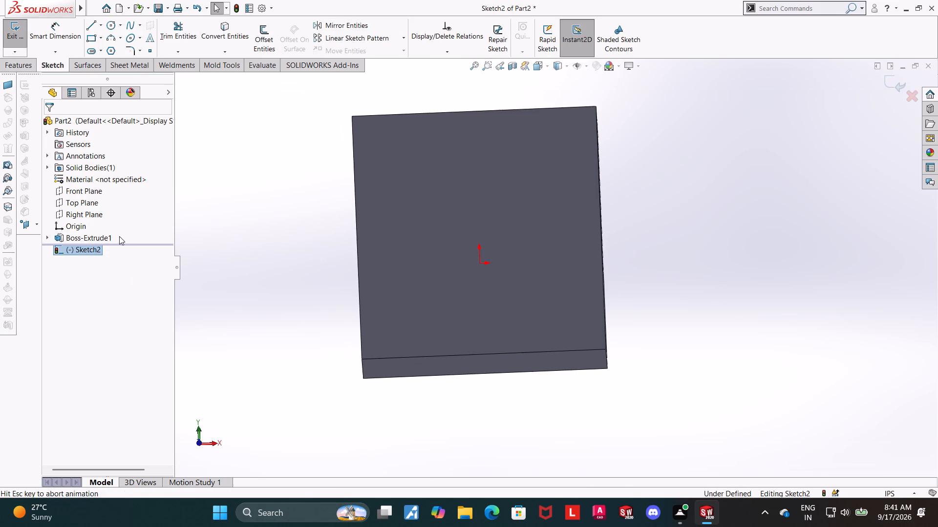
Sketch a circle about 0.75 in in diameter on the face, centred about 0.64 in directly above the origin.
click(107, 25)
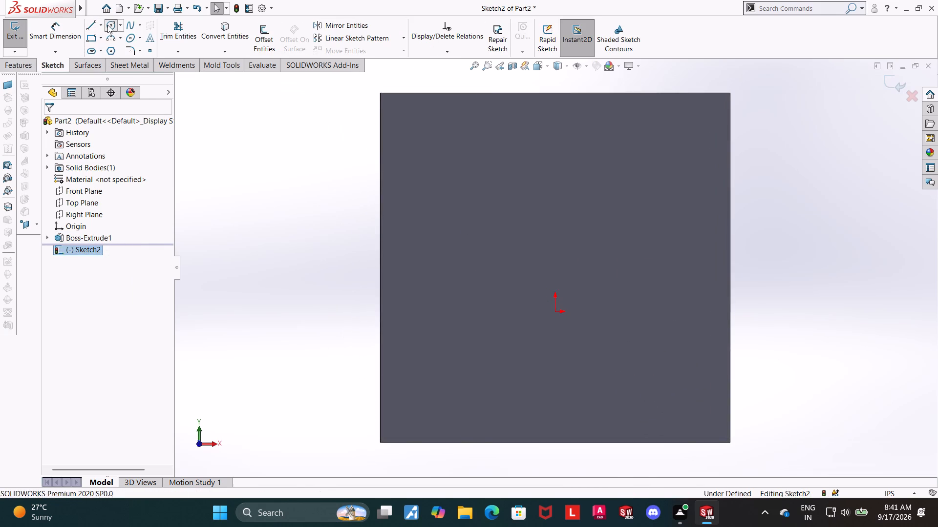
right_click(554, 309)
key(Escape)
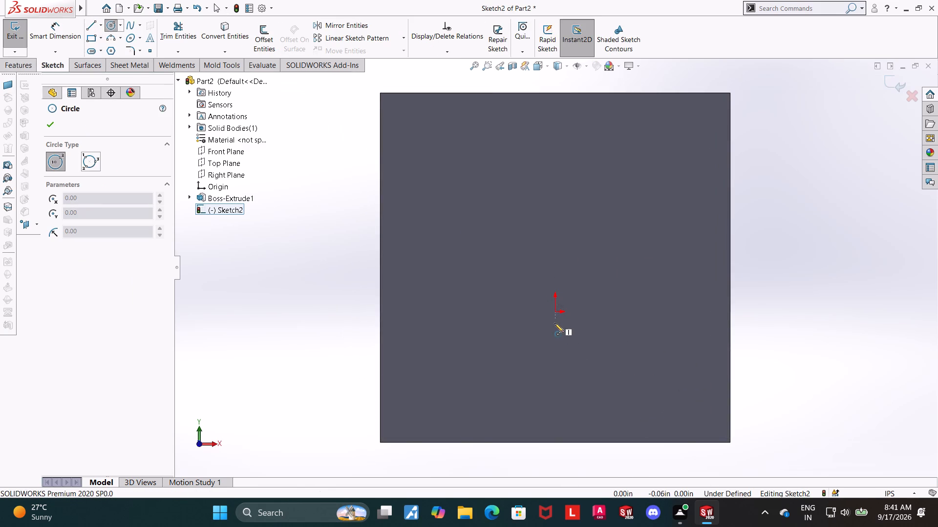
click(554, 199)
click(612, 166)
key(Escape)
key(Escape)
key(Escape)
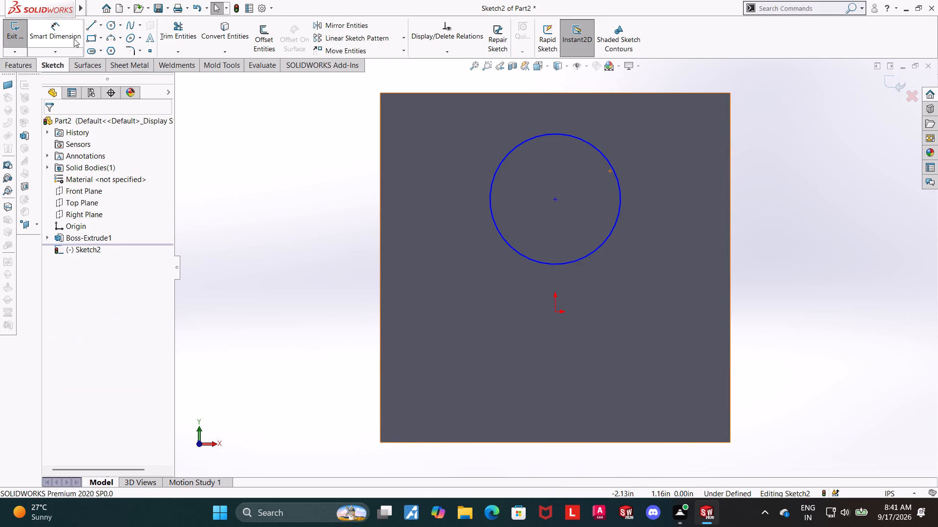
Dimension the circle's diameter as 0.5 in.
click(73, 34)
click(617, 215)
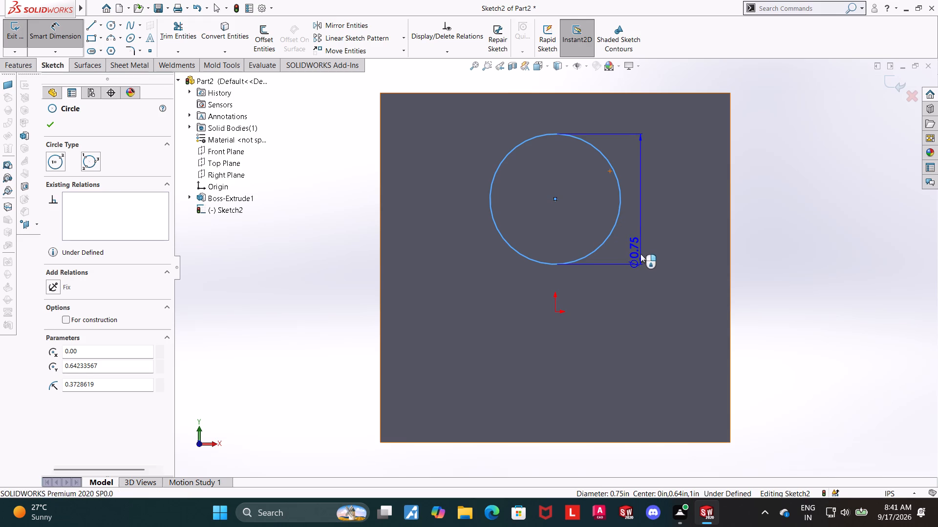
click(640, 254)
text(0.5)
key(Return)
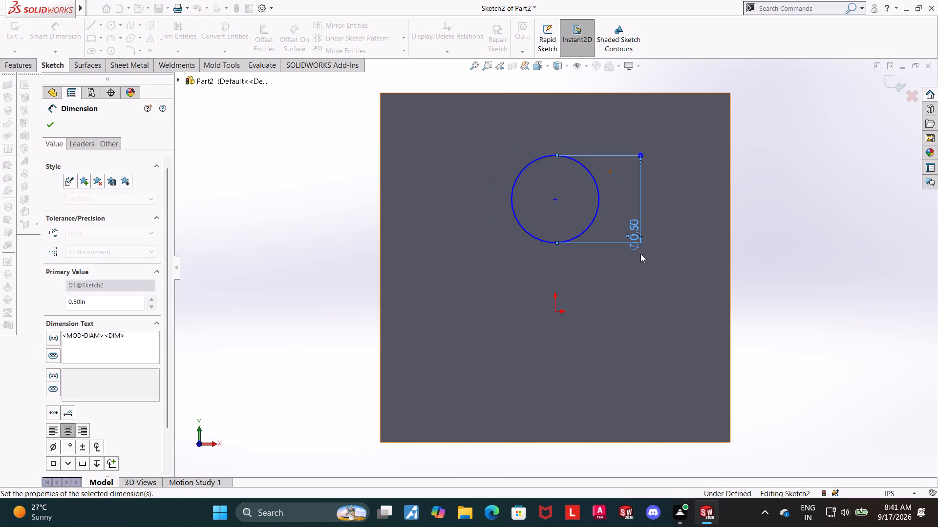
key(Escape)
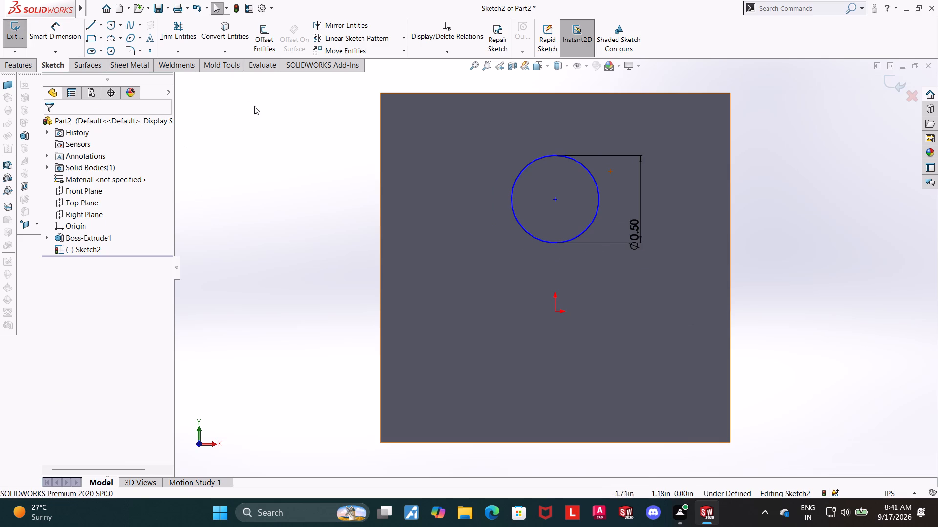
Dimension the distance from the circle's centre to the face's top edge as 0.625 in.
click(69, 31)
click(556, 201)
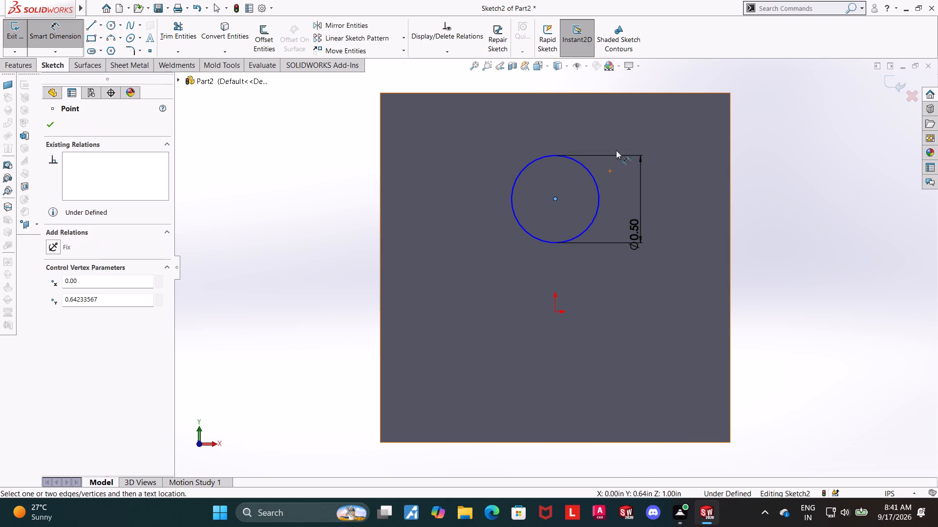
click(640, 94)
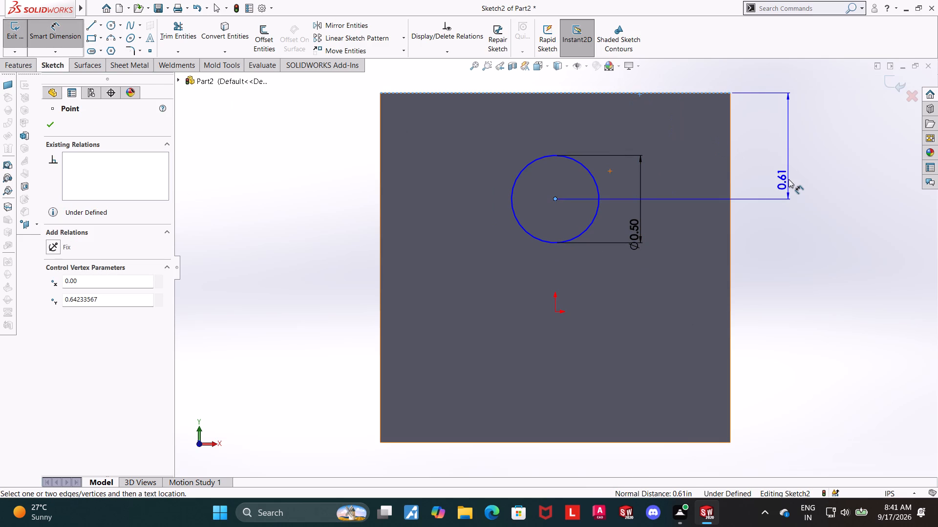
click(789, 179)
text(0.625)
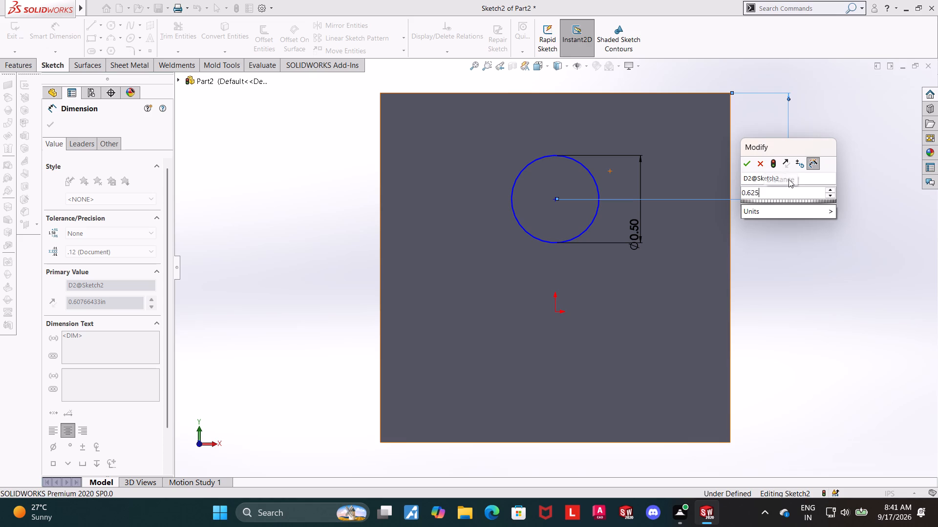
key(Return)
key(Escape)
key(Escape)
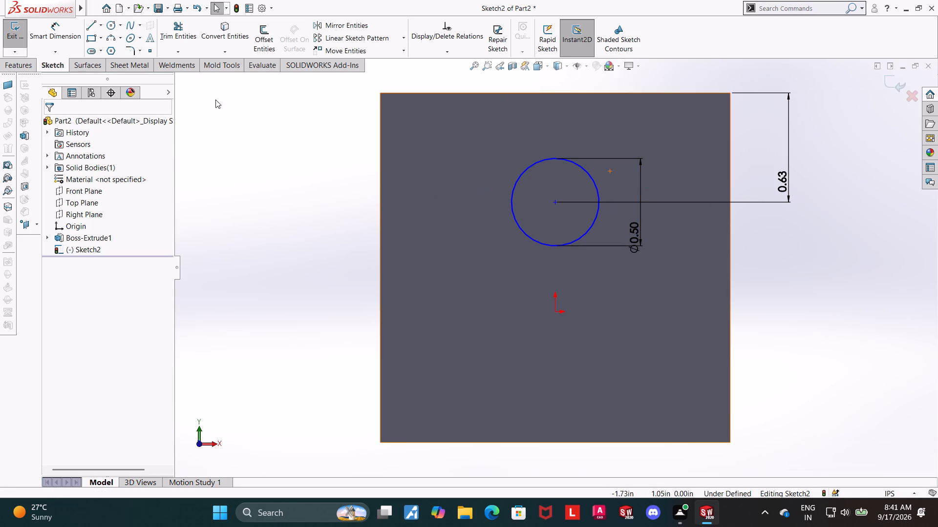
Add a Vertical relation between the origin and the circle's centre.
click(555, 311)
ctrl+click(555, 202)
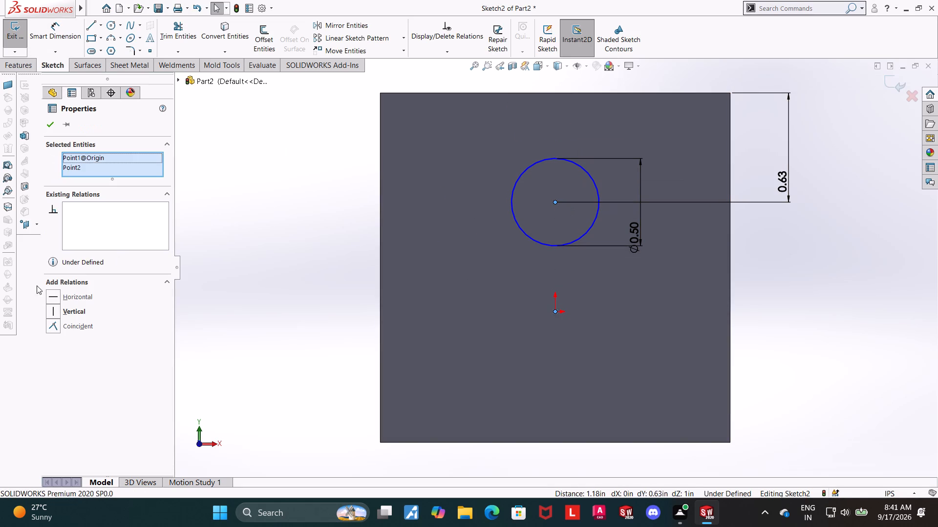
click(54, 308)
click(49, 124)
key(Escape)
key(Escape)
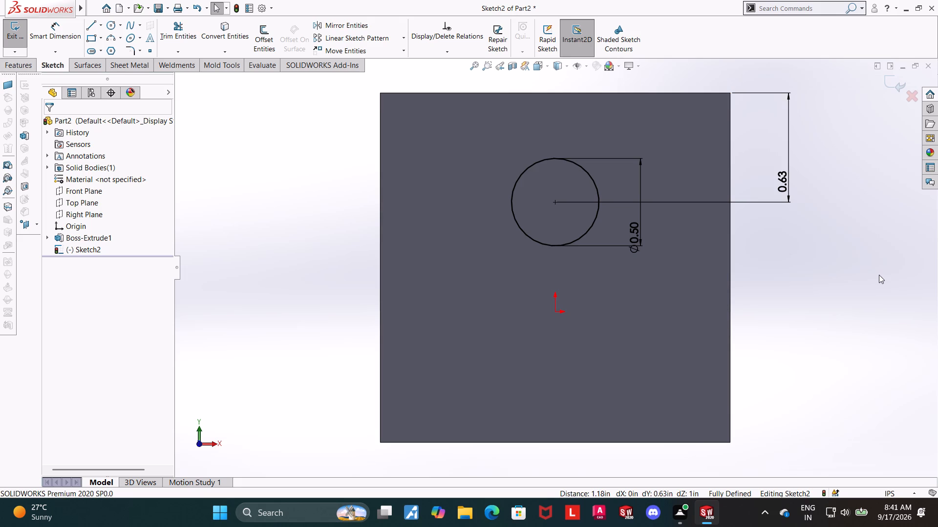
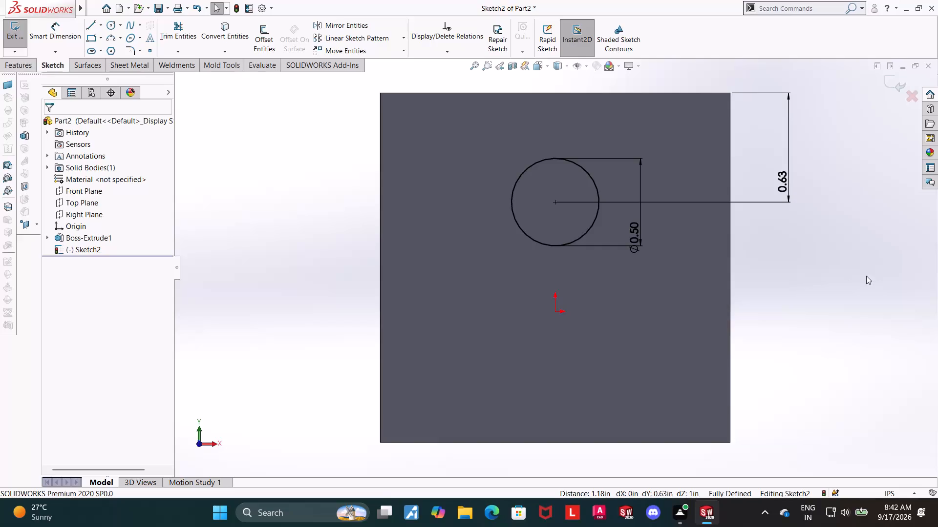
Finish the circle sketch and cut it Blind 2 in deep through both arms of the U-shaped block.
click(889, 81)
middle_drag(860, 224, 807, 232)
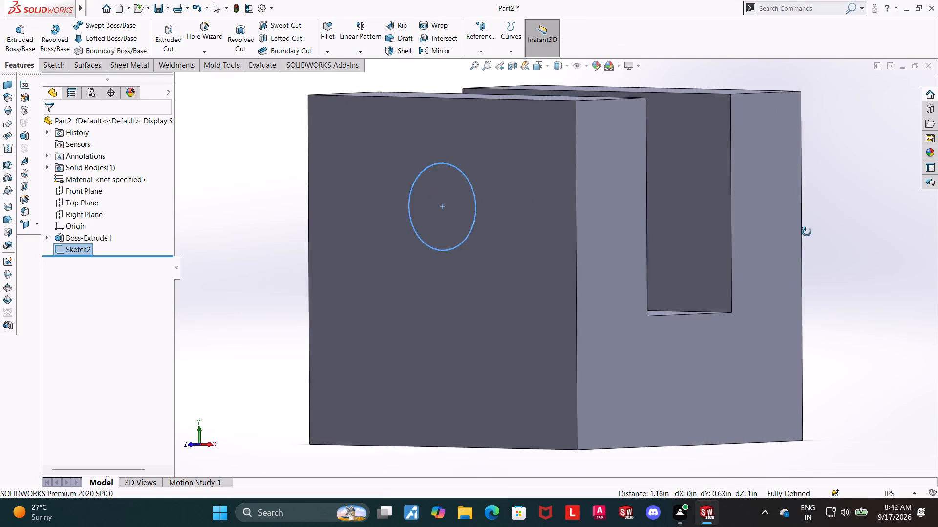
middle_drag(807, 232, 802, 233)
click(177, 27)
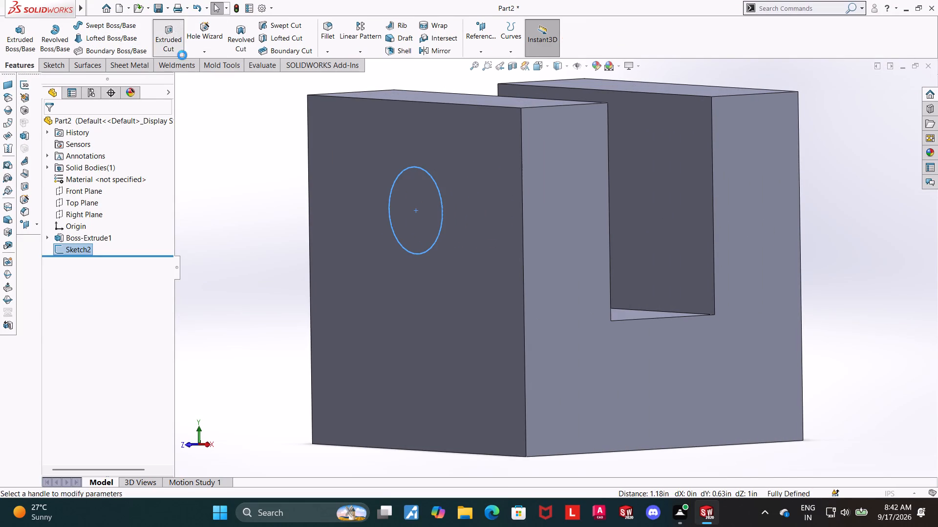
middle_drag(239, 168, 208, 172)
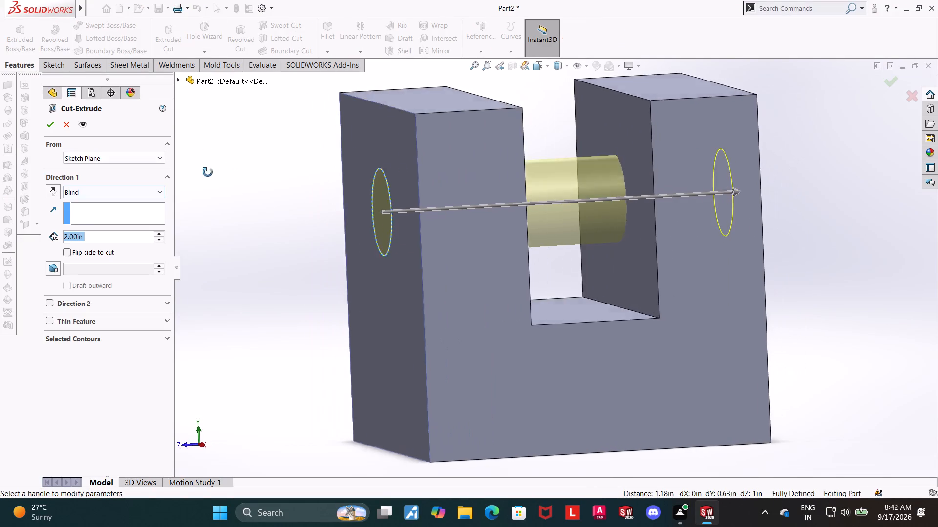
middle_drag(208, 172, 182, 177)
click(51, 120)
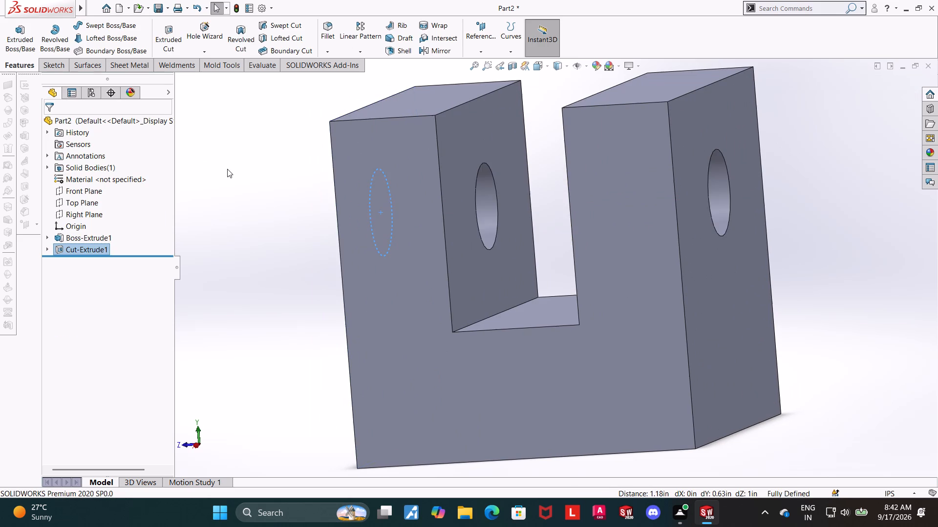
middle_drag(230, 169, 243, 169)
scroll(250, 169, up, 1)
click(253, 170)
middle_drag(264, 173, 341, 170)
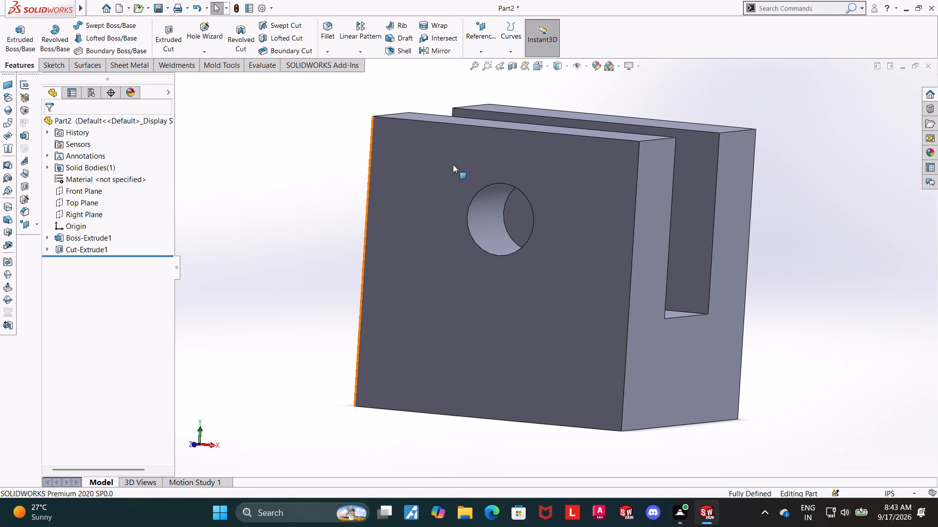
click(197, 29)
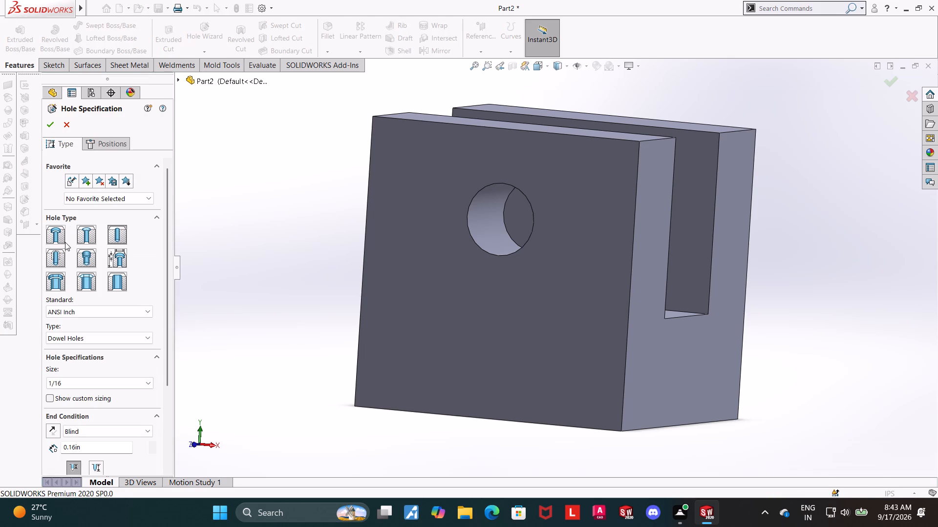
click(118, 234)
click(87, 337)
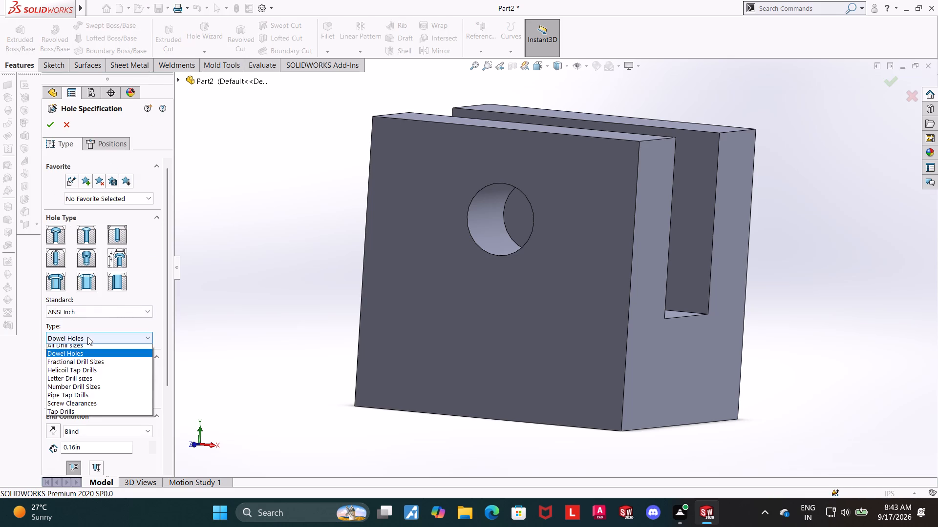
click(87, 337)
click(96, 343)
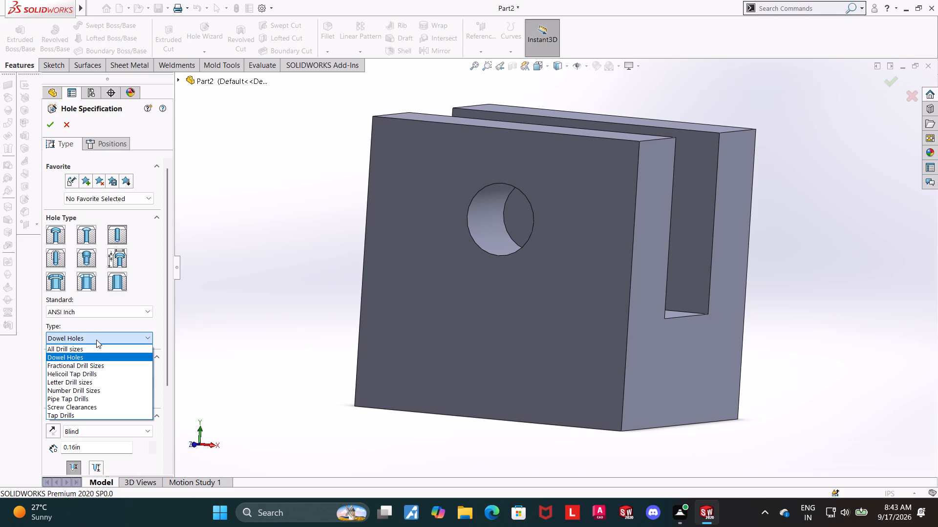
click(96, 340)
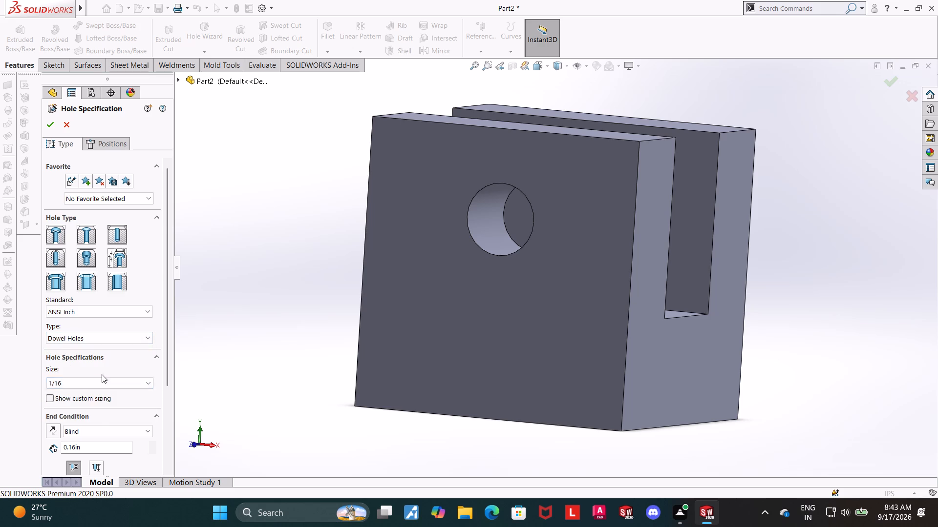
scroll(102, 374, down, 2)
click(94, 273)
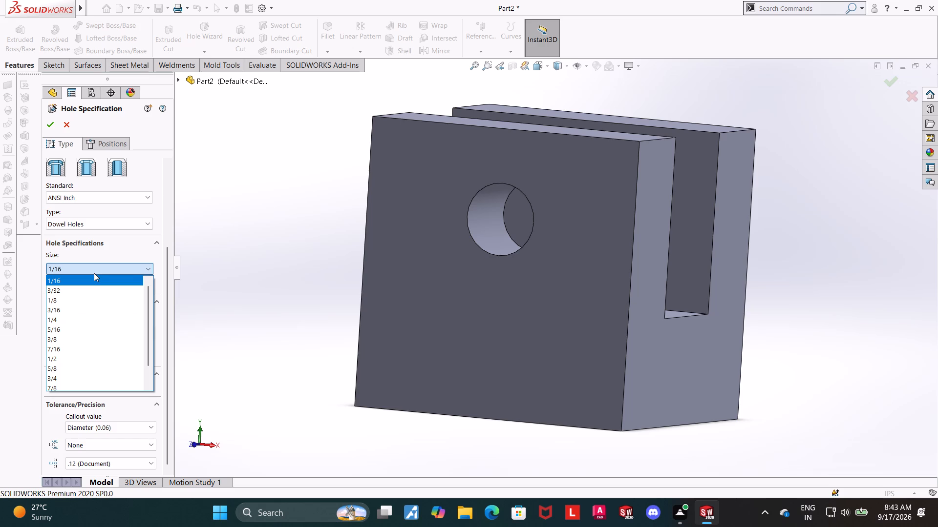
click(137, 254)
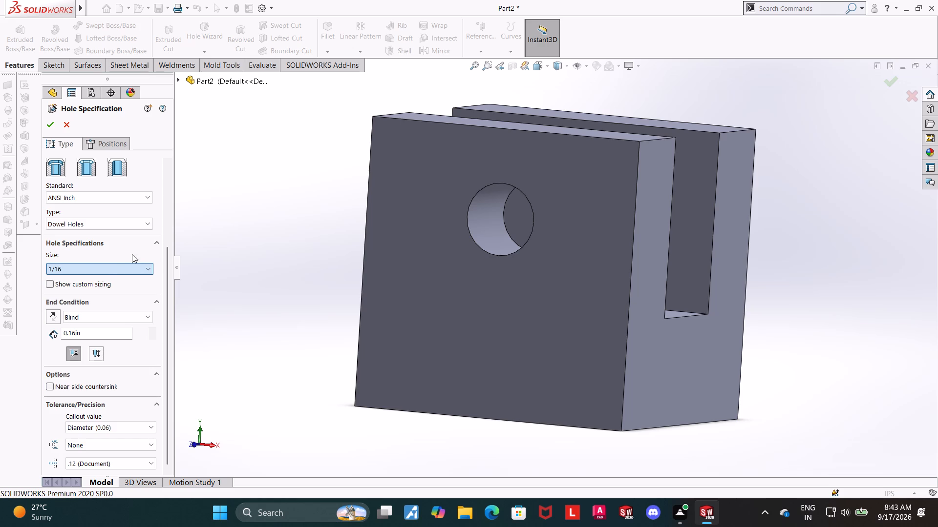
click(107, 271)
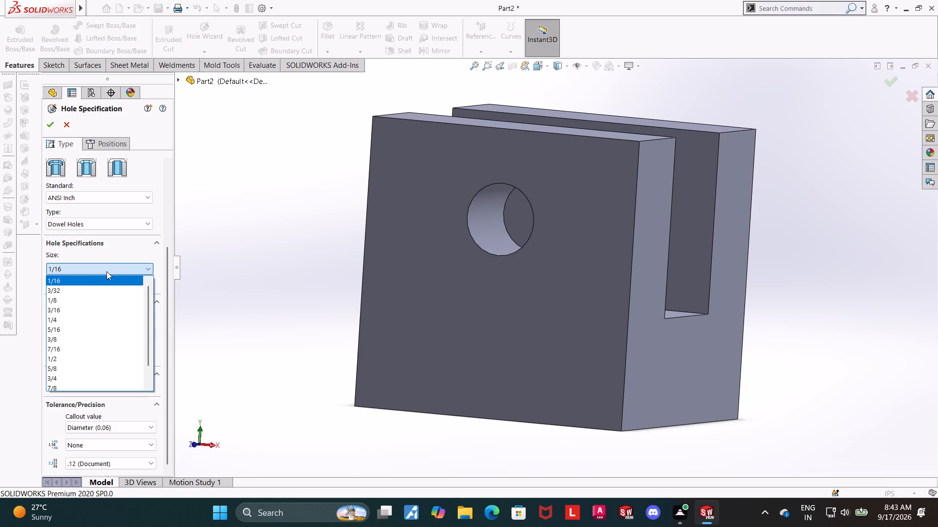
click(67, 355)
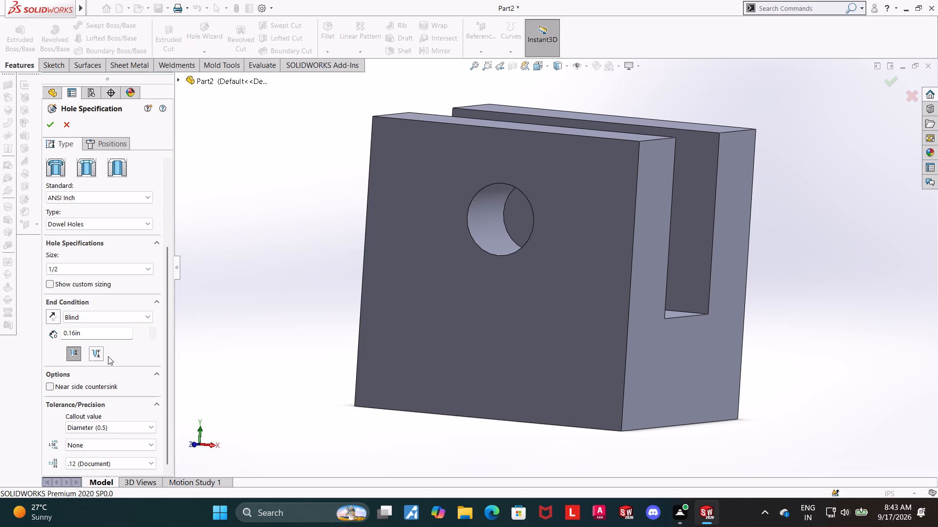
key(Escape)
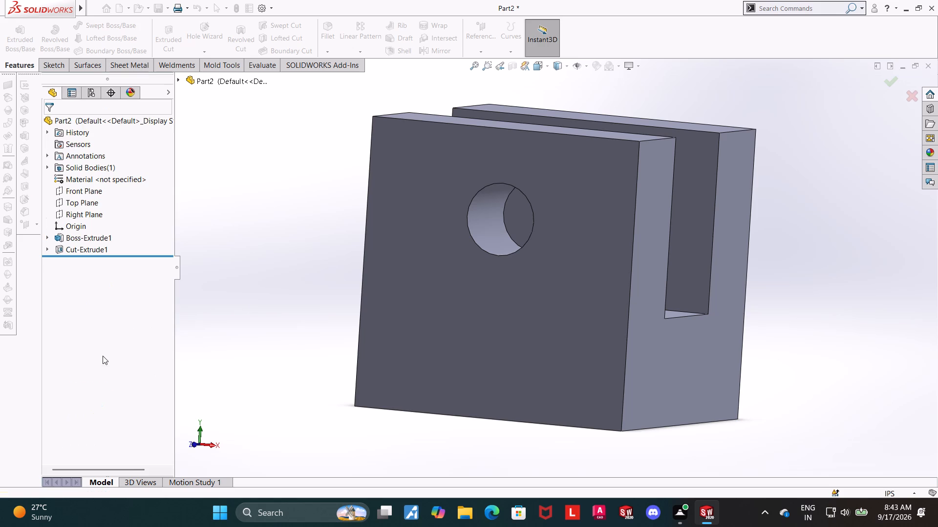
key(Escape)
Chamfer the outer circular edges of the hole on both arms with a 0.05 in distance at 45 degrees.
scroll(279, 162, up, 1)
middle_drag(273, 186, 267, 203)
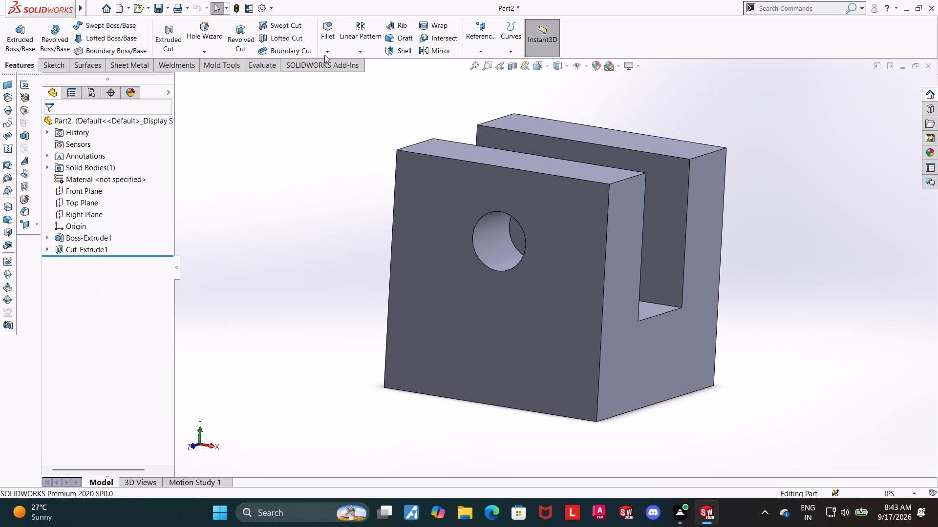
click(325, 52)
click(329, 82)
click(328, 75)
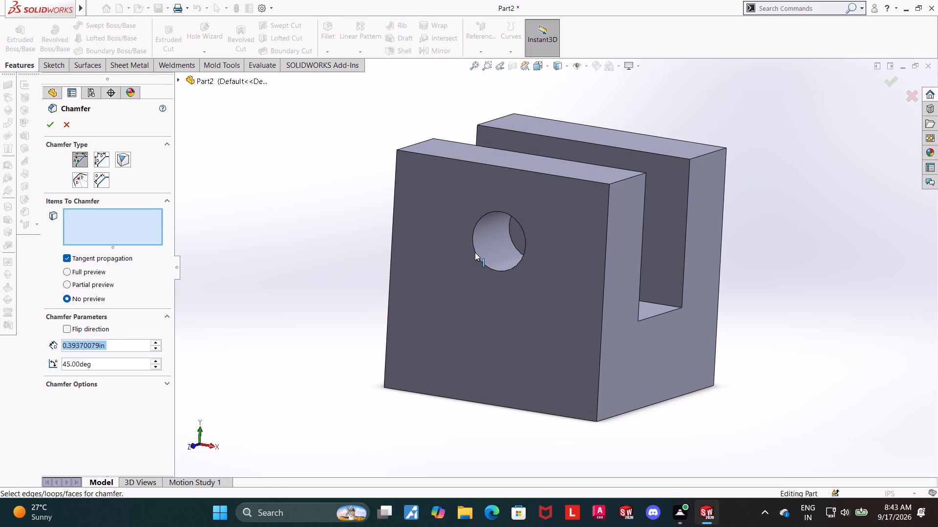
click(476, 252)
middle_drag(790, 284, 682, 312)
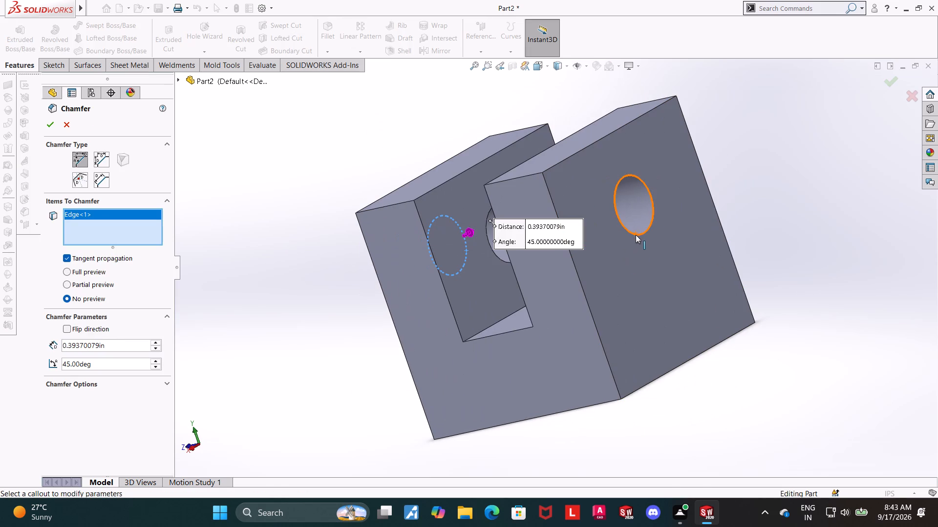
click(636, 235)
middle_drag(878, 285, 915, 292)
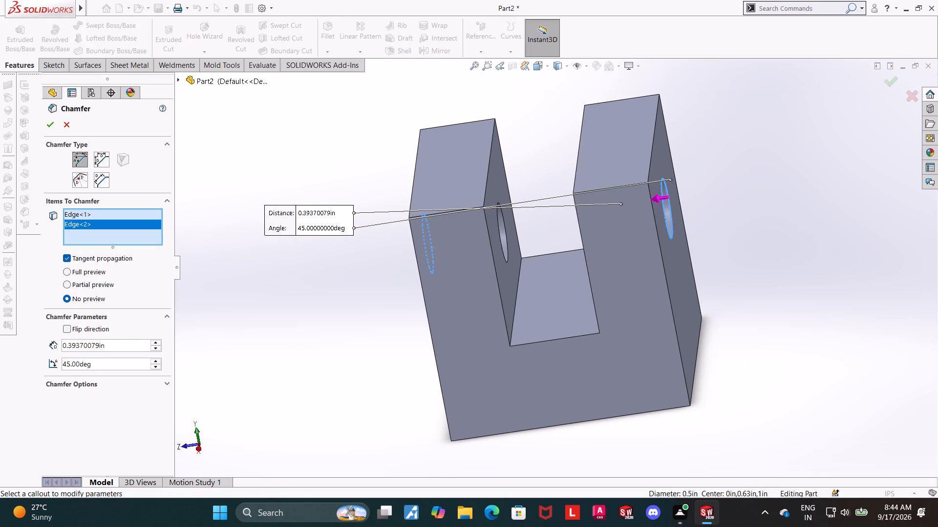
middle_click(271, 337)
middle_drag(287, 334, 296, 332)
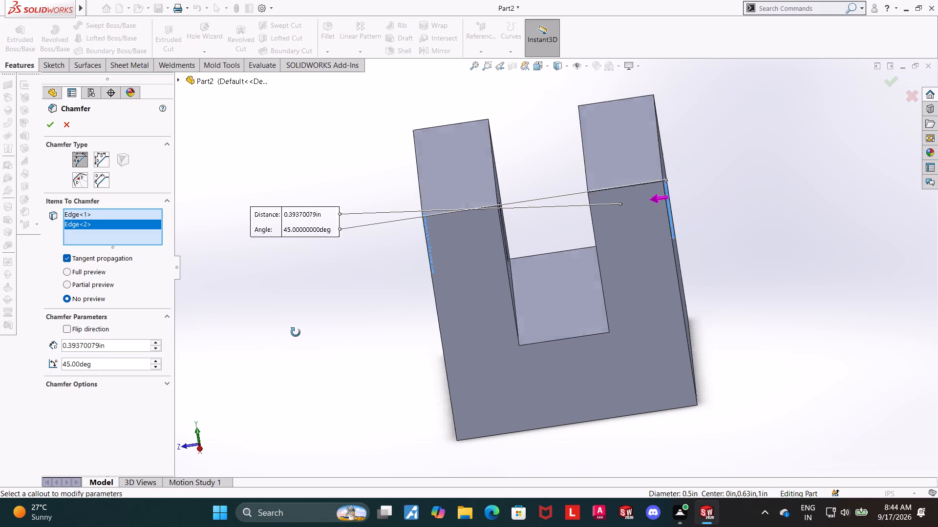
middle_drag(296, 332, 298, 332)
drag(132, 349, 36, 347)
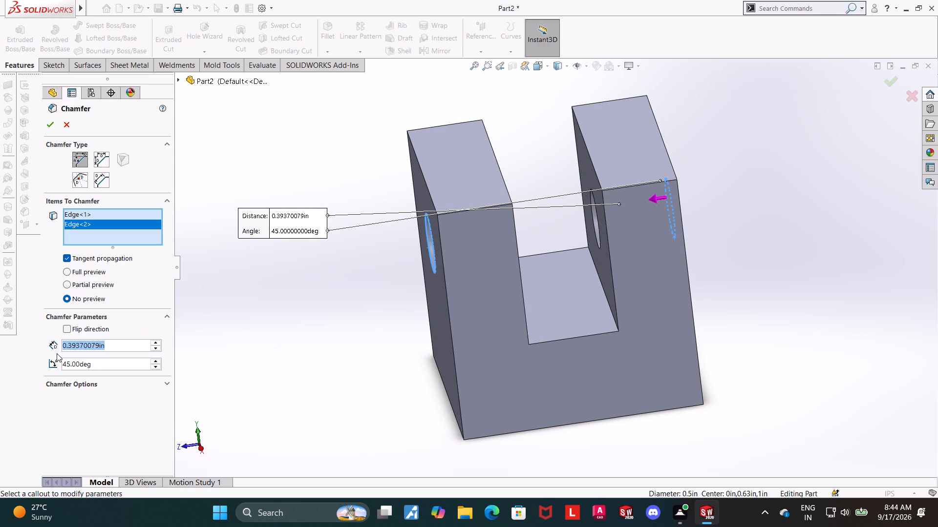
text(0.05)
key(Return)
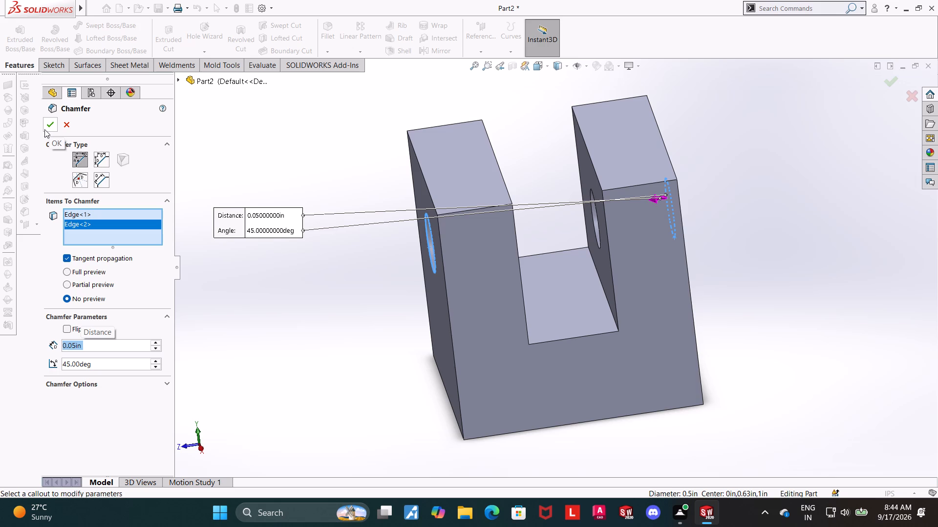
click(46, 127)
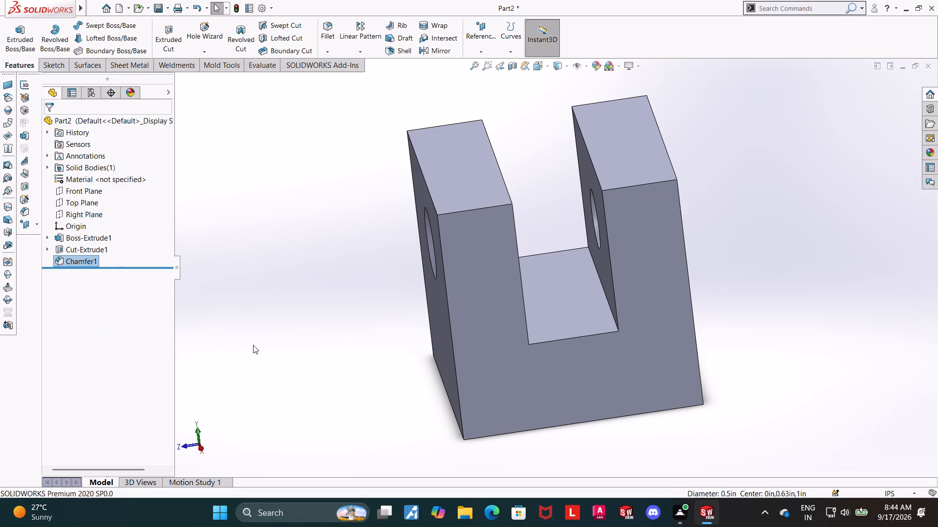
Examine the chamfered hole edges on the outer faces and the hole inside the slot.
middle_drag(275, 334, 303, 319)
scroll(448, 257, down, 2)
scroll(501, 269, up, 7)
click(747, 257)
middle_drag(667, 262, 586, 293)
scroll(667, 262, up, 1)
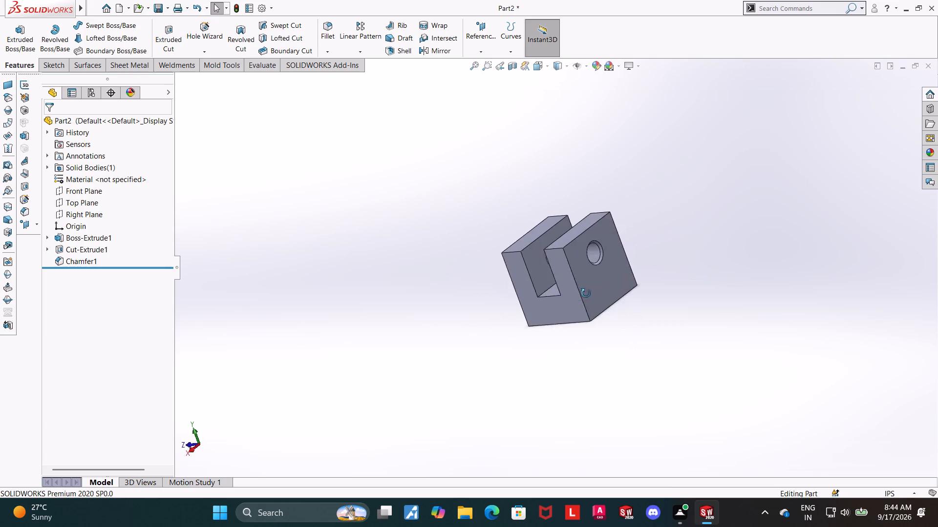
middle_drag(586, 293, 604, 305)
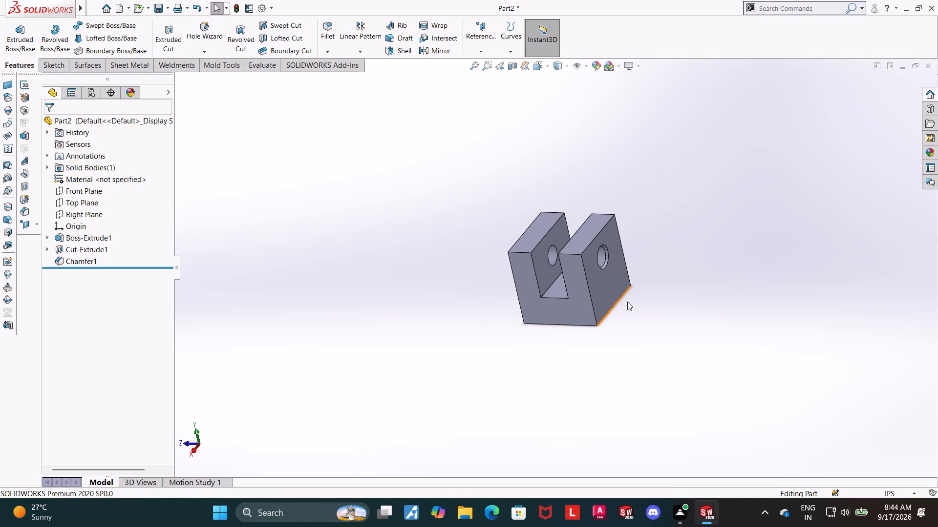
middle_drag(746, 278, 716, 272)
scroll(716, 272, down, 5)
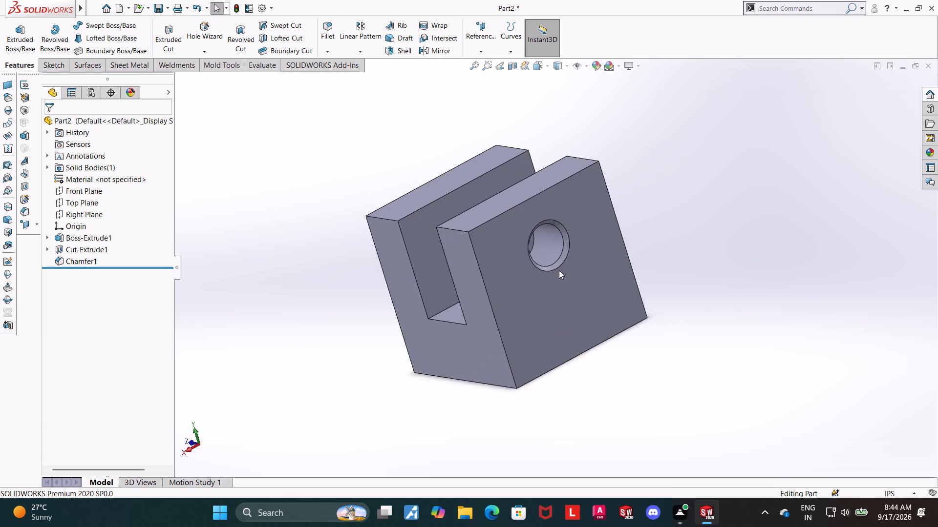
scroll(559, 270, down, 6)
middle_drag(876, 283, 910, 291)
scroll(908, 290, up, 3)
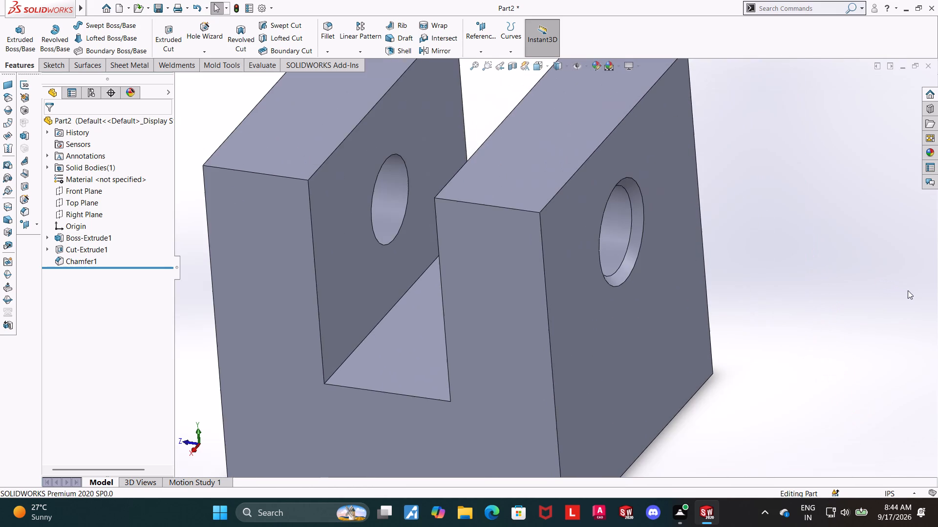
Set the hole chamfer's distance to 0.025 in.
click(66, 259)
click(76, 234)
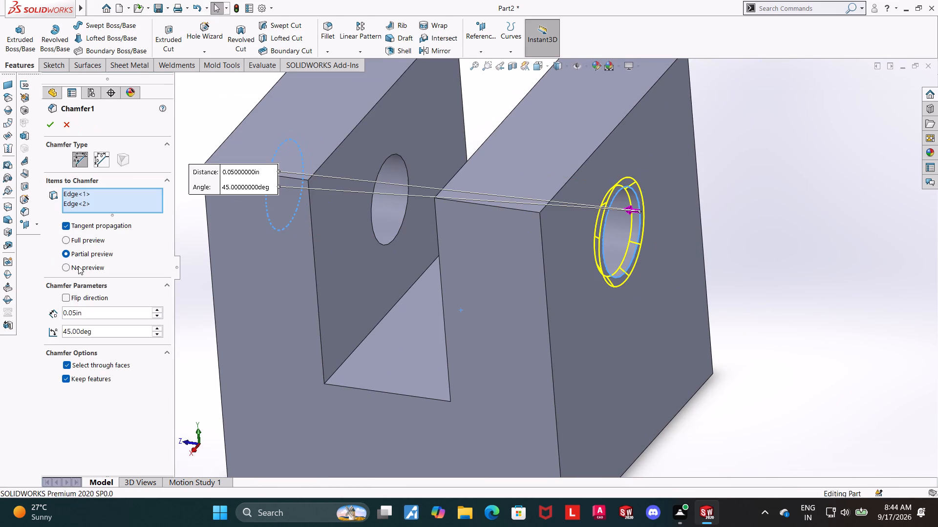
click(94, 313)
key(BackSpace)
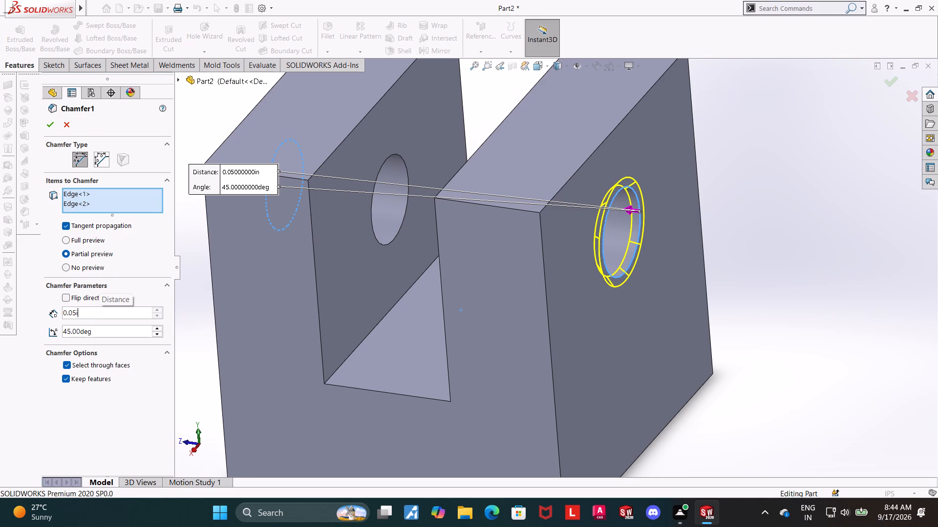
key(BackSpace)
key(BackSpace)
text(25)
key(Return)
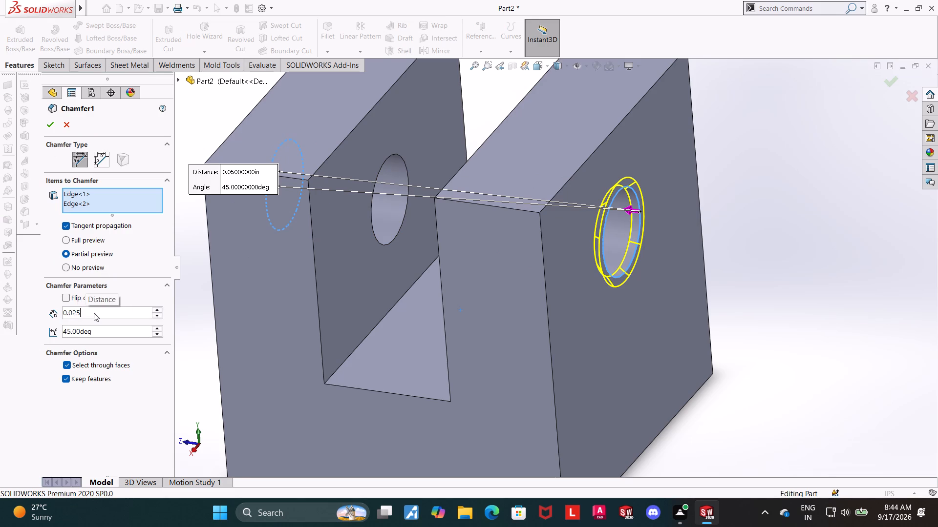
click(48, 131)
click(823, 293)
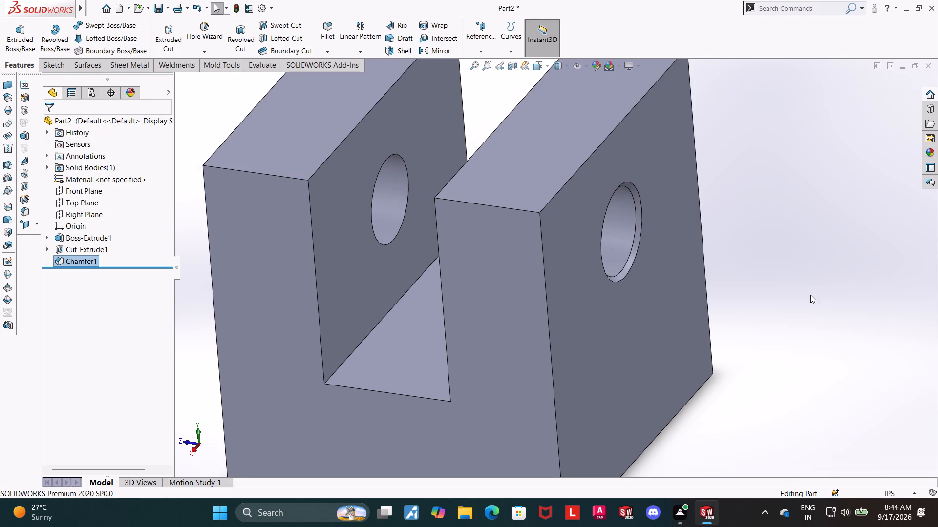
Inspect the block with its chamfered cross hole from the sides, underneath and above.
middle_drag(809, 295, 849, 263)
scroll(850, 263, up, 5)
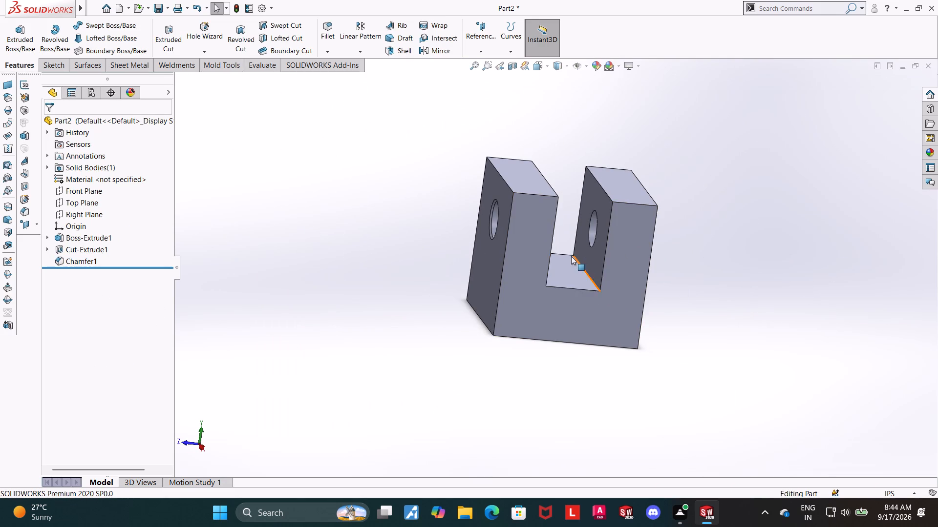
middle_drag(684, 284, 802, 258)
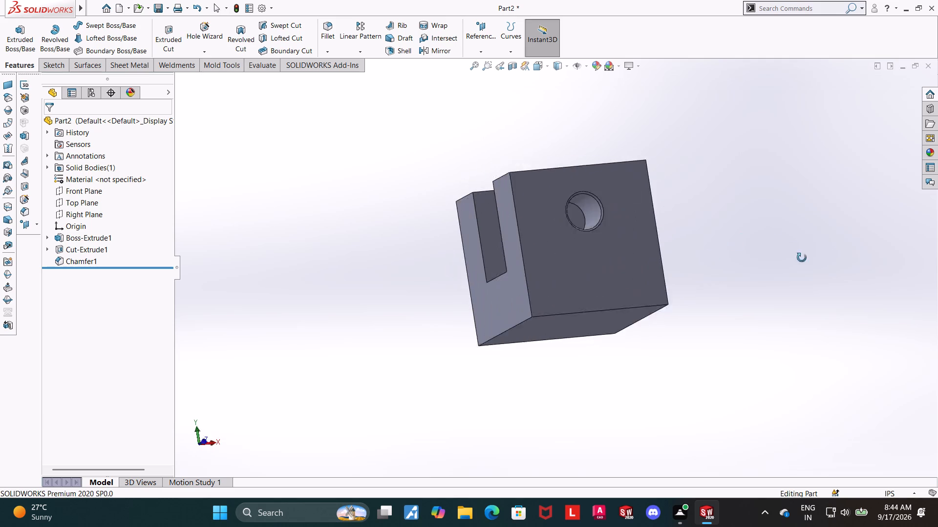
middle_drag(802, 258, 803, 354)
scroll(801, 353, down, 1)
scroll(722, 212, up, 5)
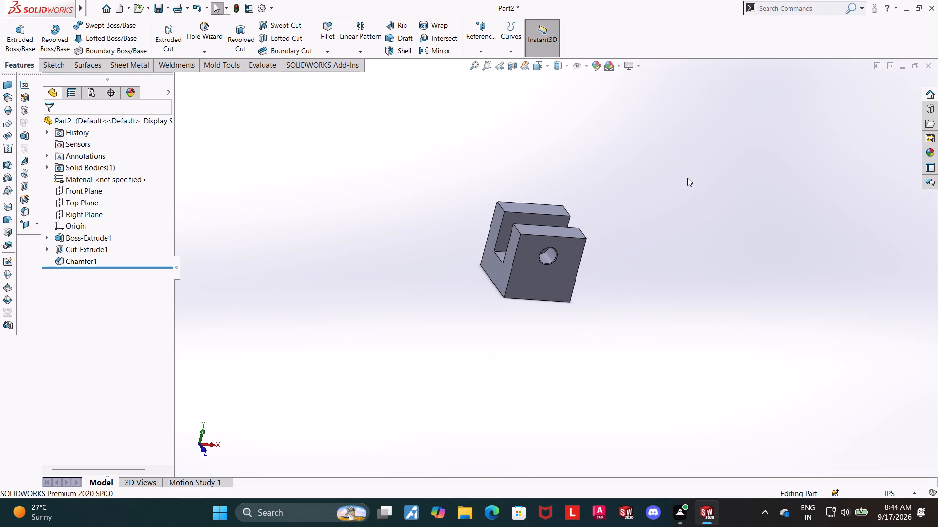
scroll(706, 131, down, 2)
middle_drag(768, 177, 735, 223)
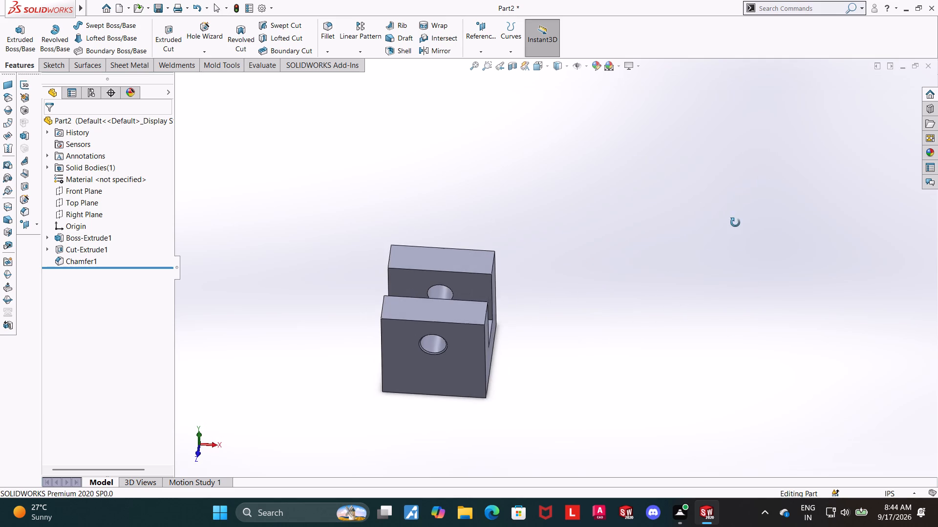
middle_drag(735, 223, 735, 229)
middle_drag(574, 234, 540, 305)
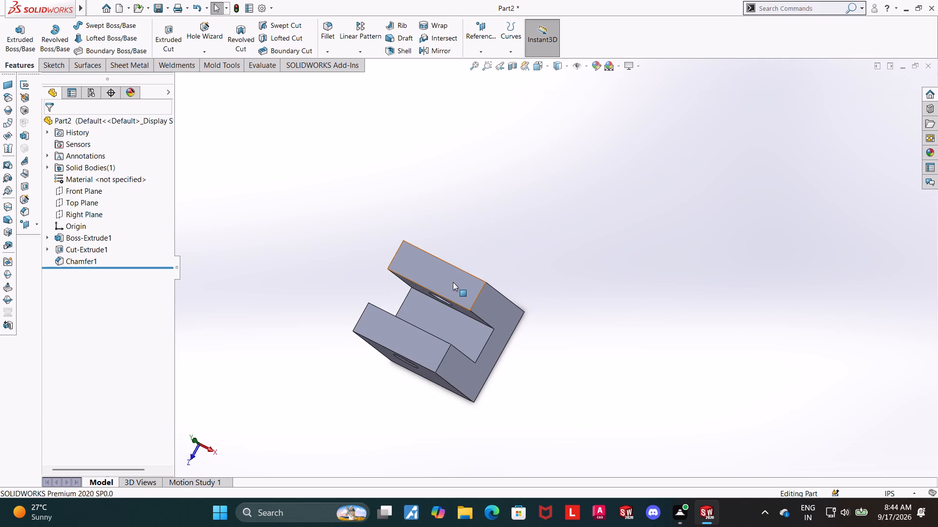
Sketch a horizontal construction centerline about 2 in long across the middle of one arm's end face, between its side-edge midpoints.
click(453, 282)
click(499, 259)
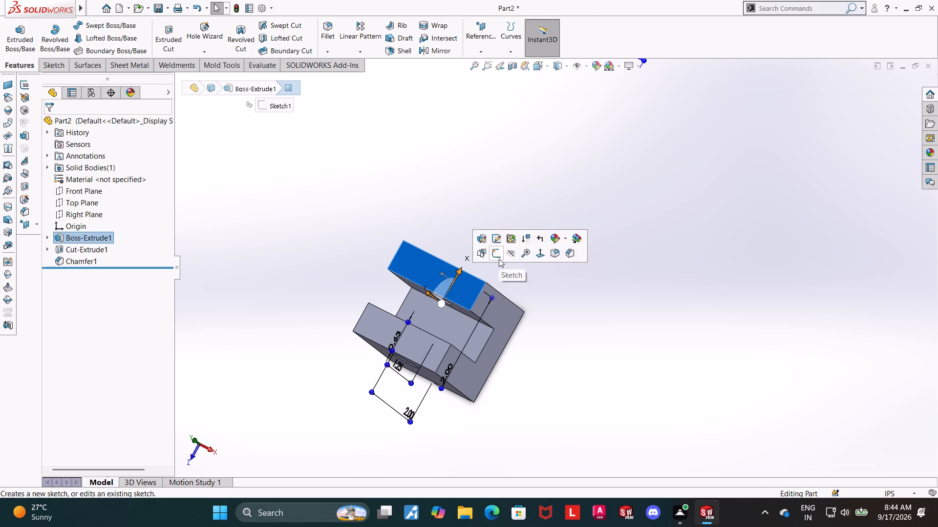
click(83, 271)
click(107, 259)
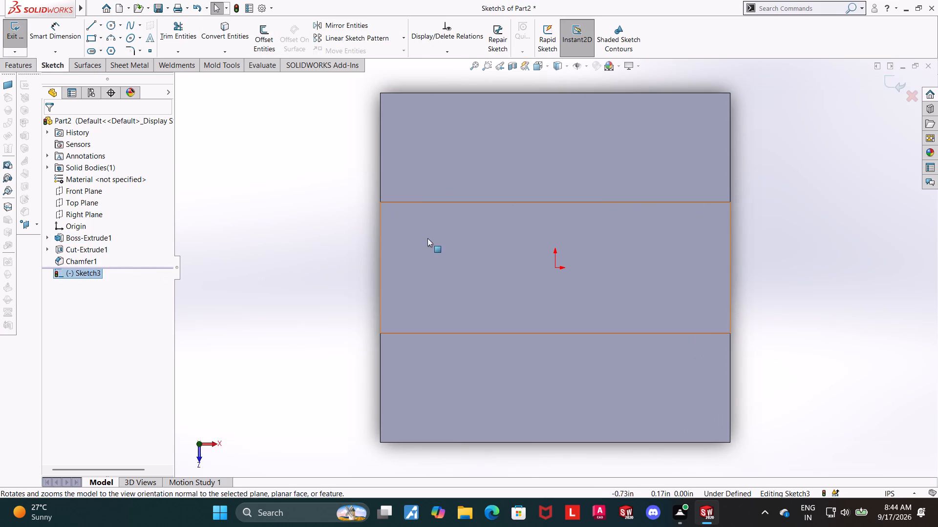
click(101, 29)
click(106, 48)
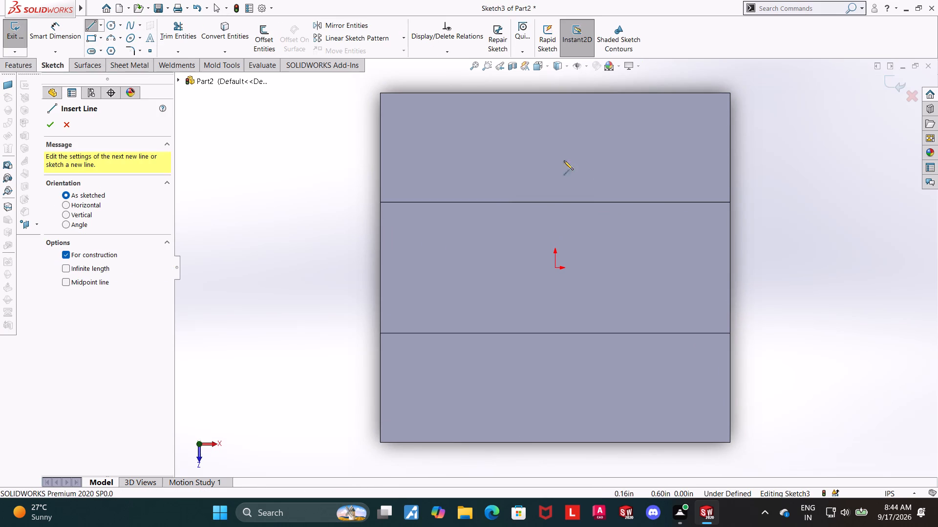
click(380, 147)
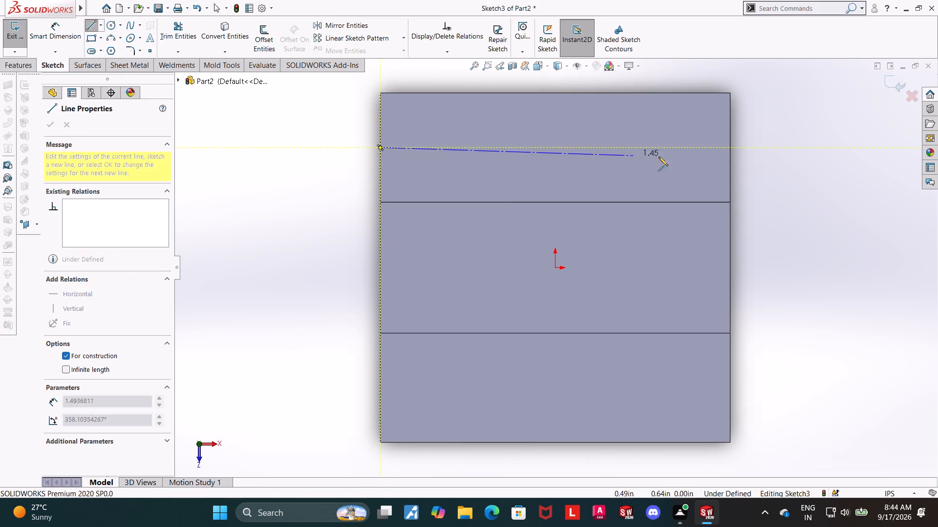
click(731, 149)
key(Escape)
key(Escape)
key(Escape)
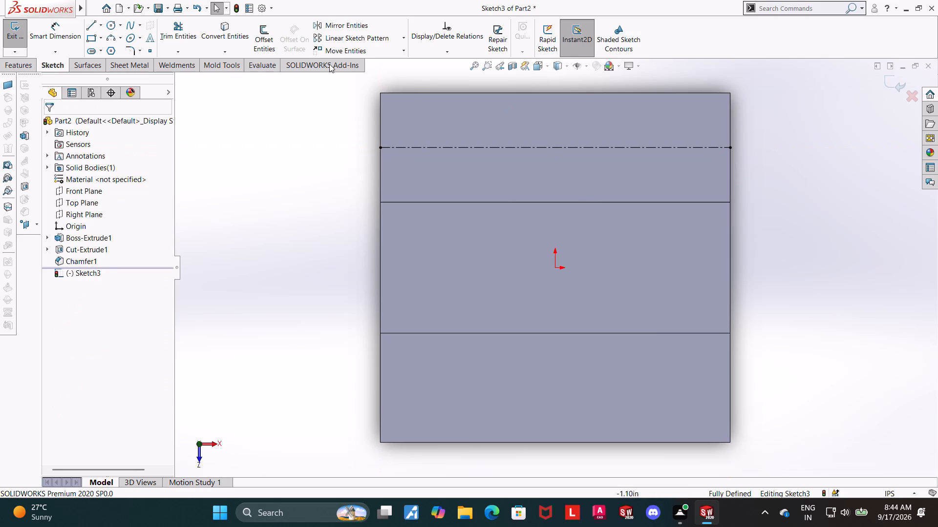
Add a vertical construction centerline about 1 in long from the origin to the midpoint of the arm's outer edge and finish the sketch.
click(99, 29)
click(108, 51)
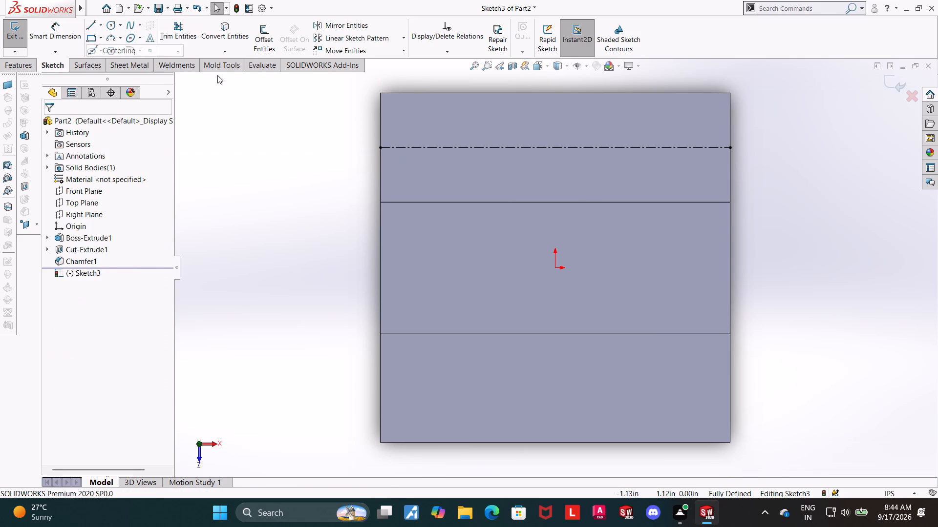
click(554, 269)
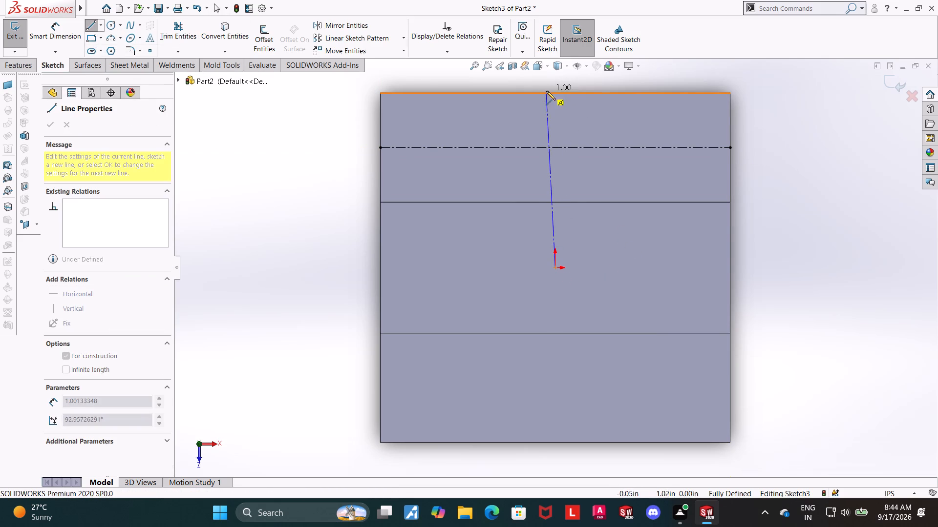
click(553, 93)
key(Escape)
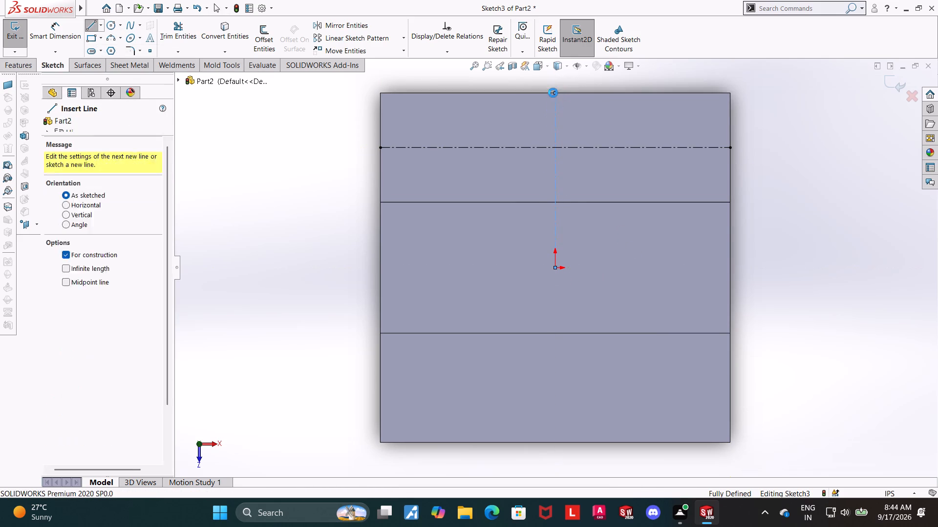
key(Escape)
key(Escape)
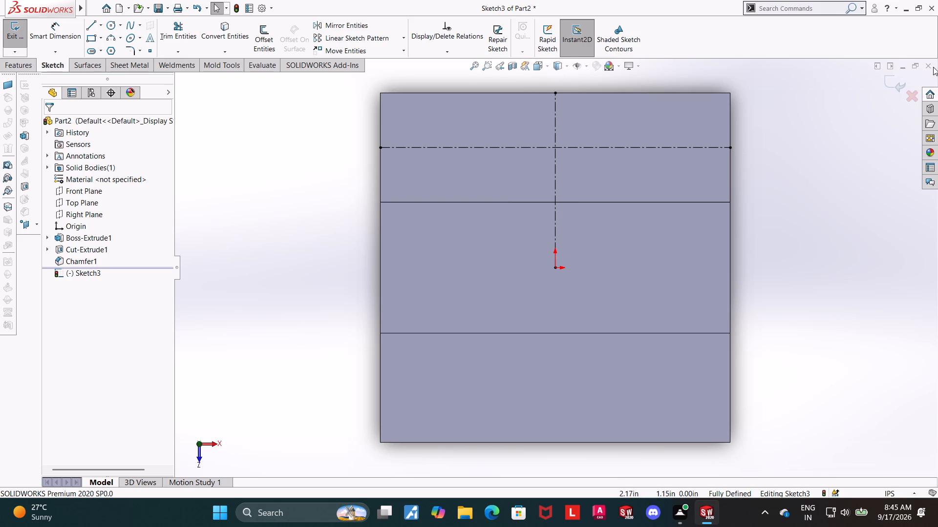
click(150, 53)
key(Escape)
key(Escape)
key(Escape)
click(891, 81)
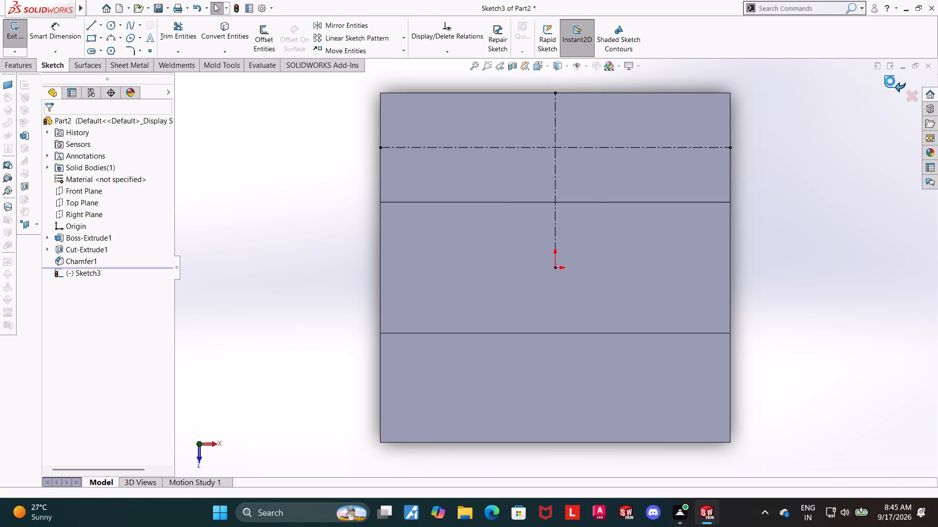
key(Escape)
Start a Hole Wizard feature with the plain Hole type and open its size choices.
click(203, 30)
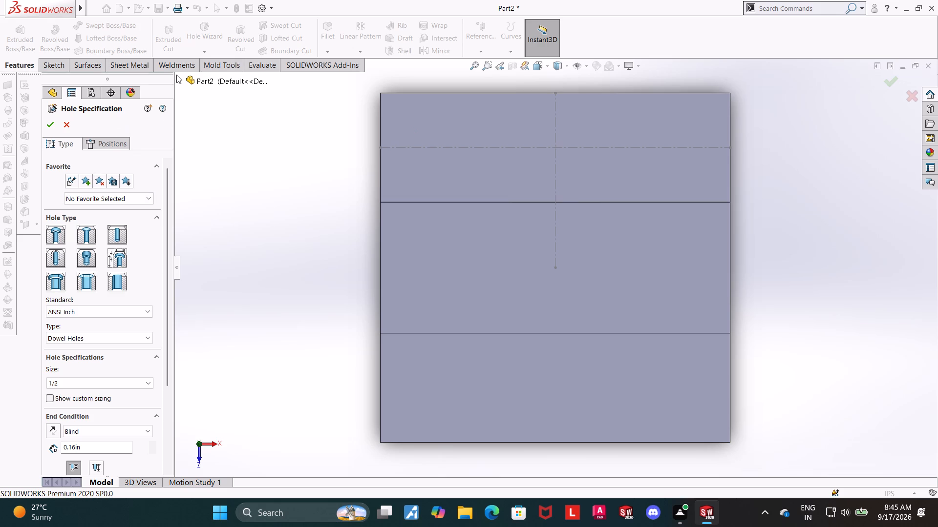
click(116, 237)
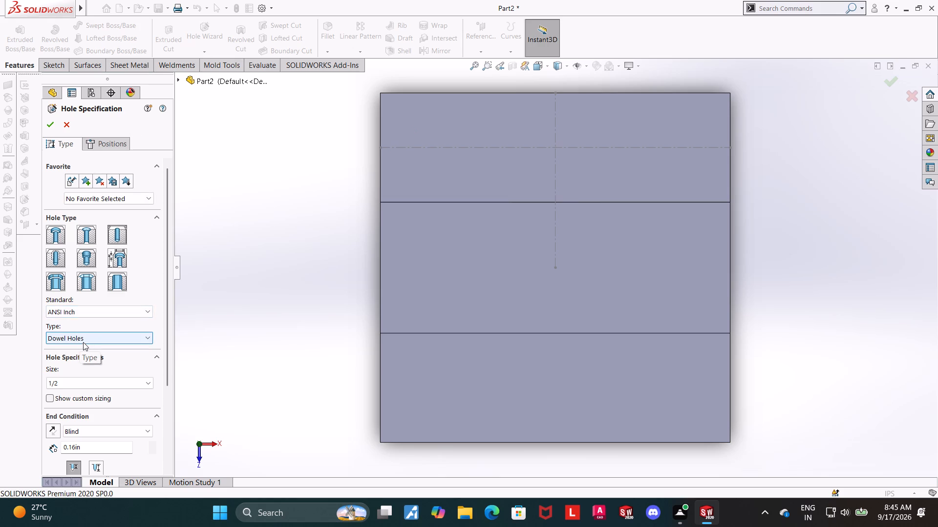
click(76, 382)
scroll(63, 456, down, 3)
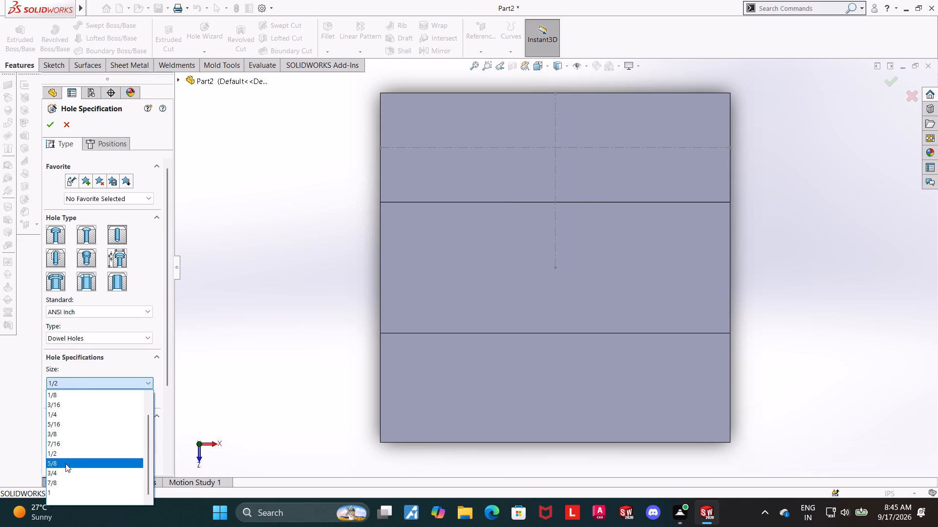
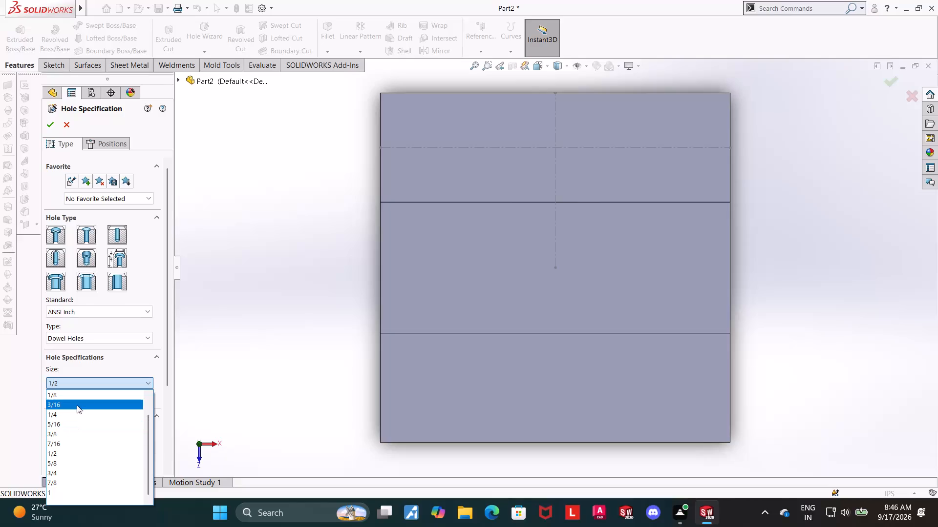
Set the dowel hole's size to 1/8.
click(74, 406)
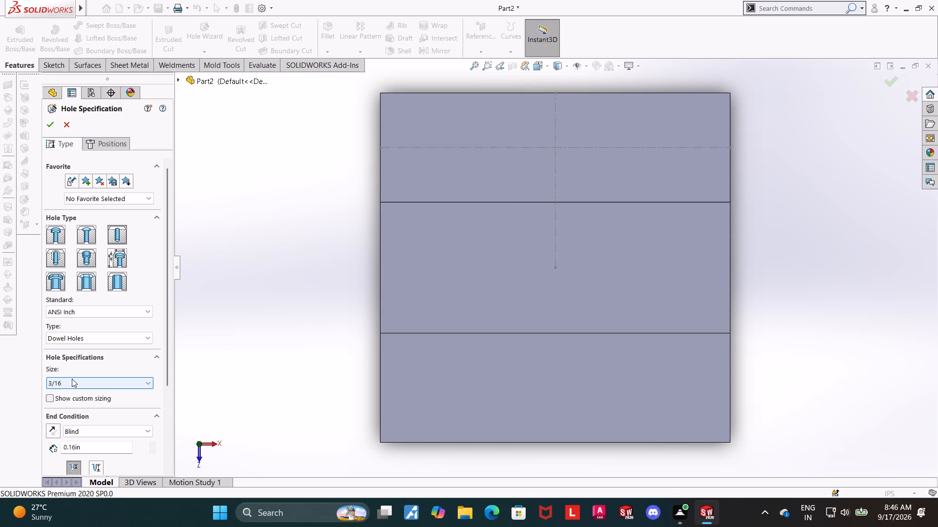
click(69, 385)
scroll(60, 422, up, 1)
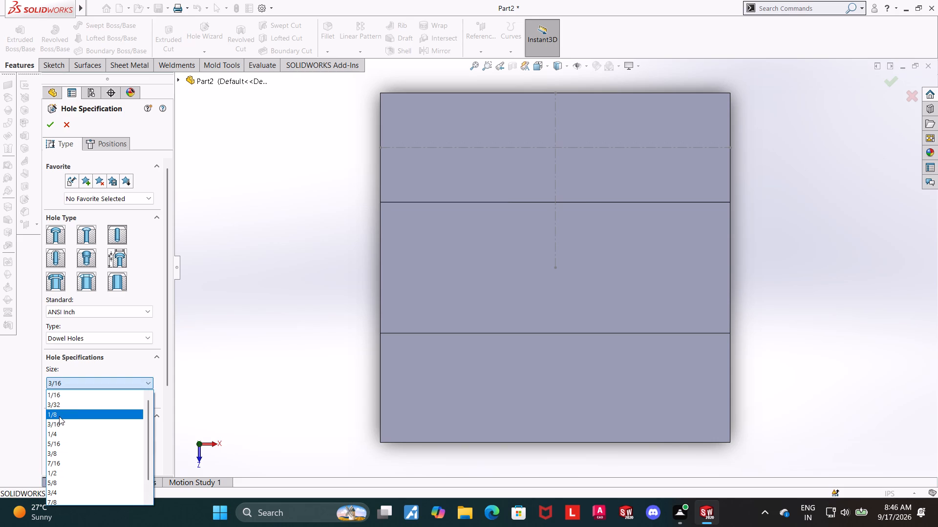
click(59, 416)
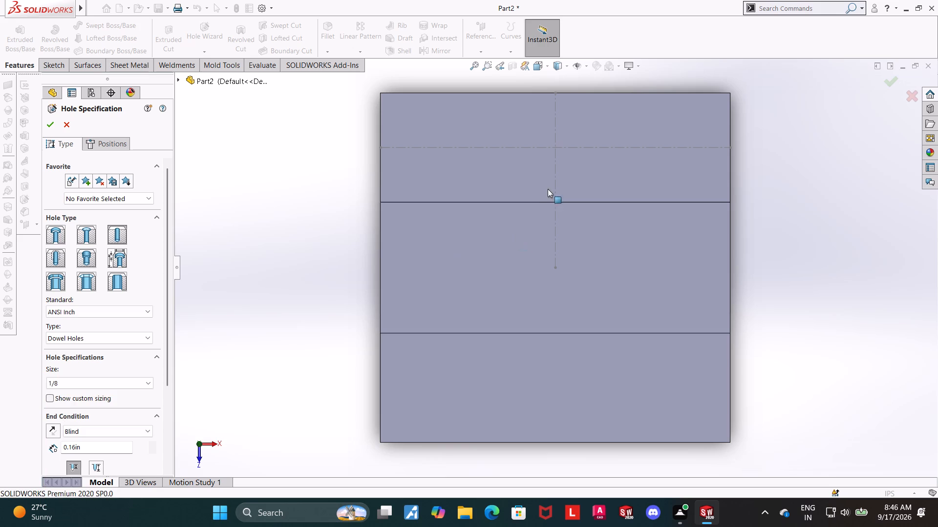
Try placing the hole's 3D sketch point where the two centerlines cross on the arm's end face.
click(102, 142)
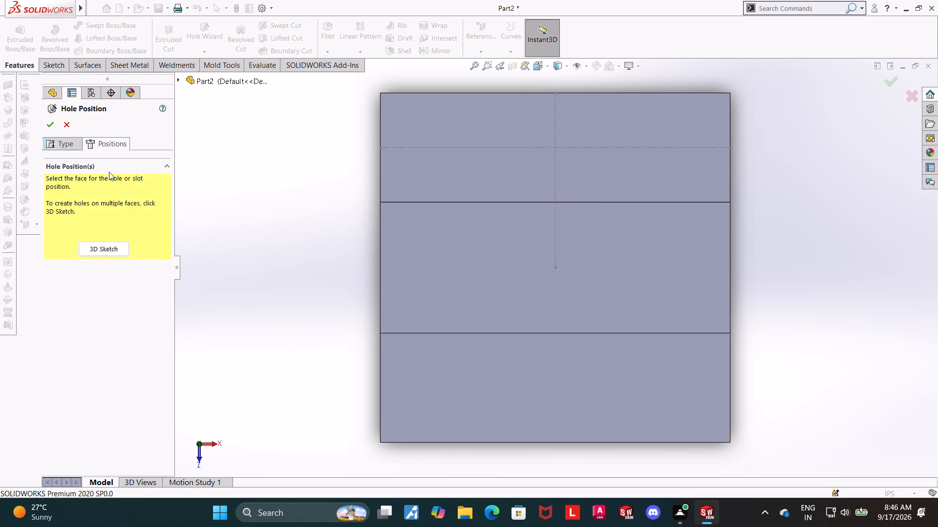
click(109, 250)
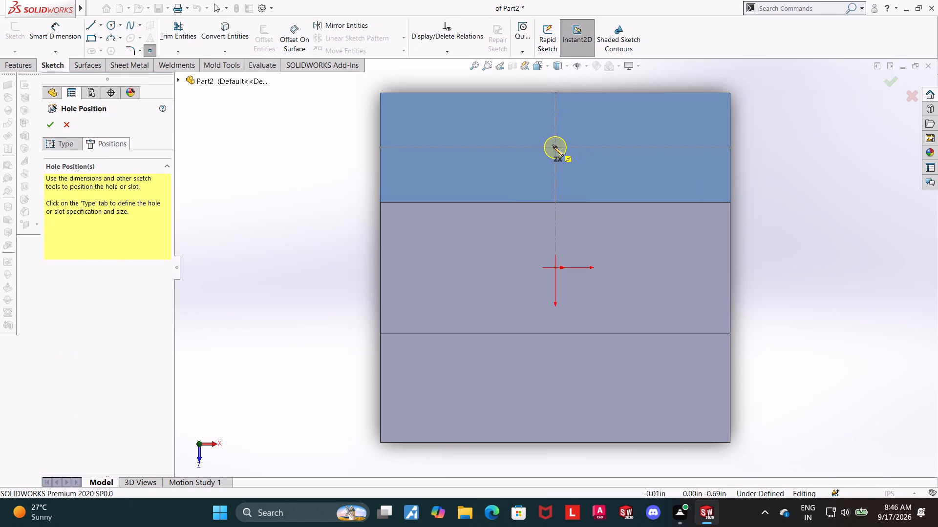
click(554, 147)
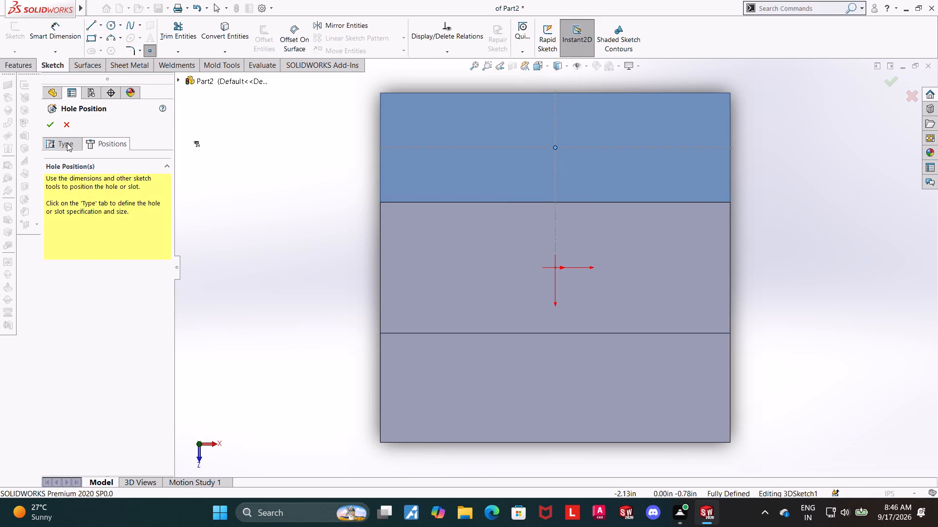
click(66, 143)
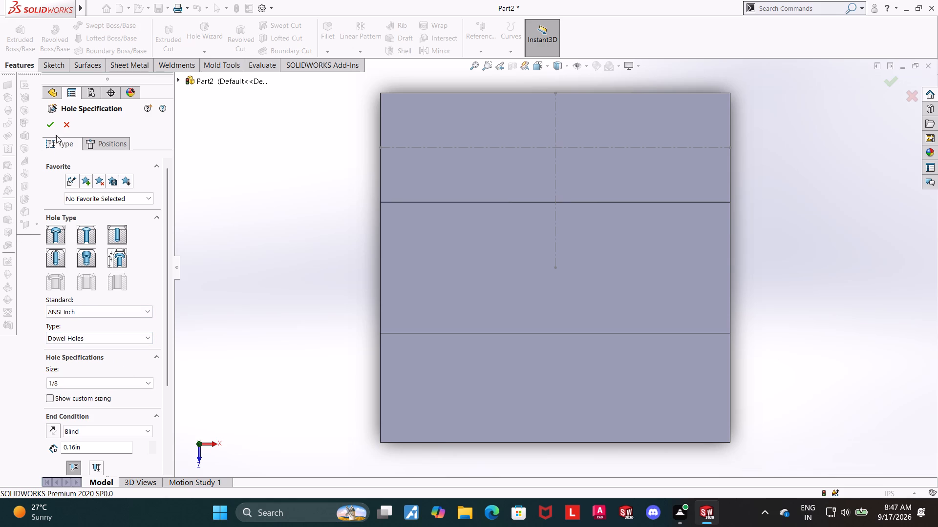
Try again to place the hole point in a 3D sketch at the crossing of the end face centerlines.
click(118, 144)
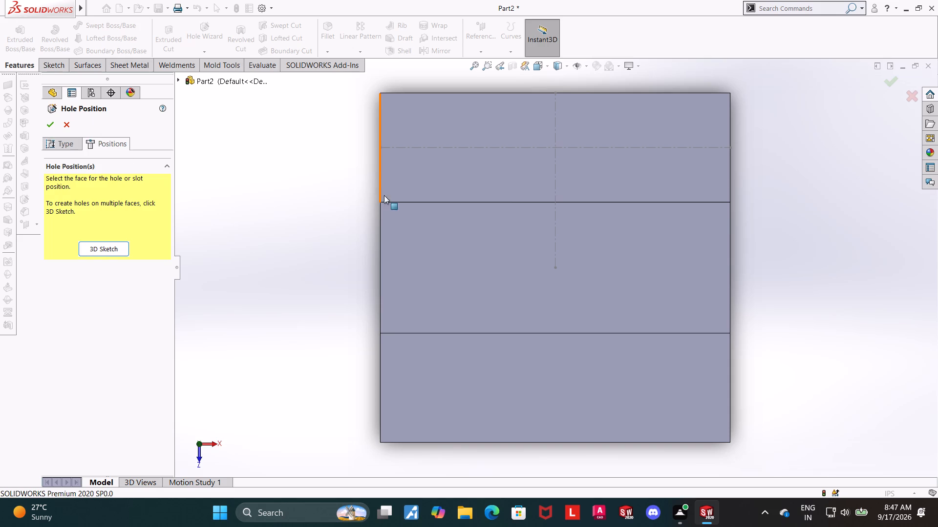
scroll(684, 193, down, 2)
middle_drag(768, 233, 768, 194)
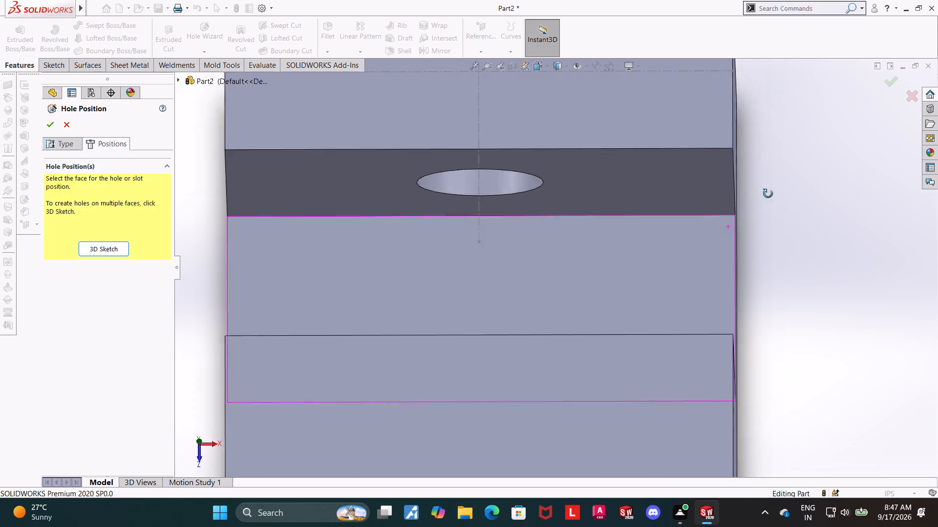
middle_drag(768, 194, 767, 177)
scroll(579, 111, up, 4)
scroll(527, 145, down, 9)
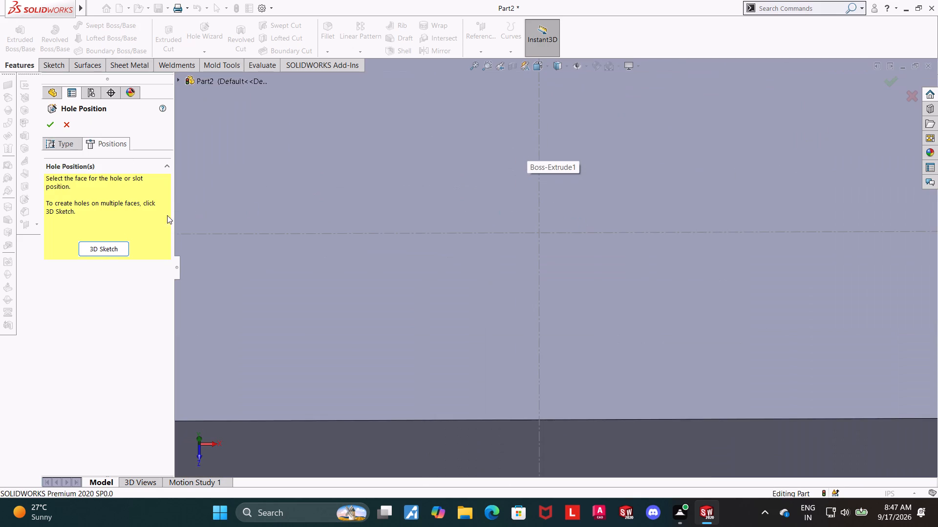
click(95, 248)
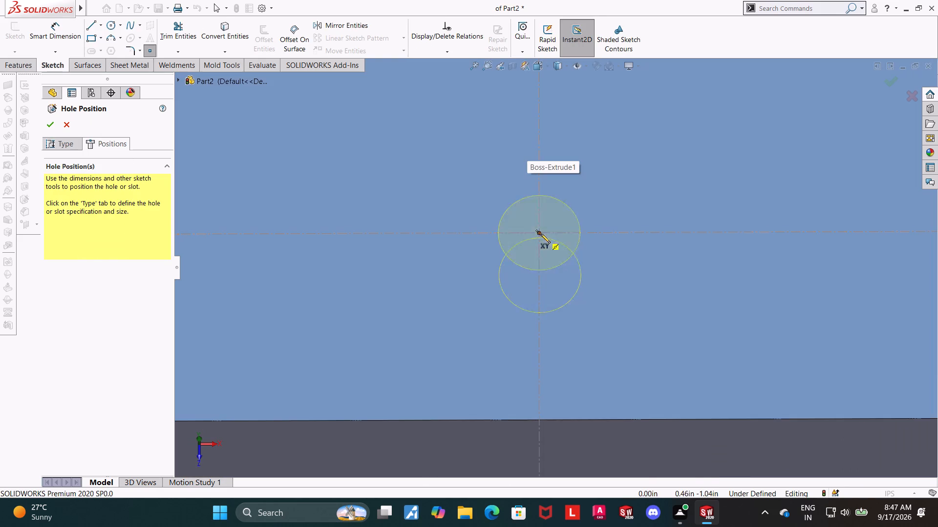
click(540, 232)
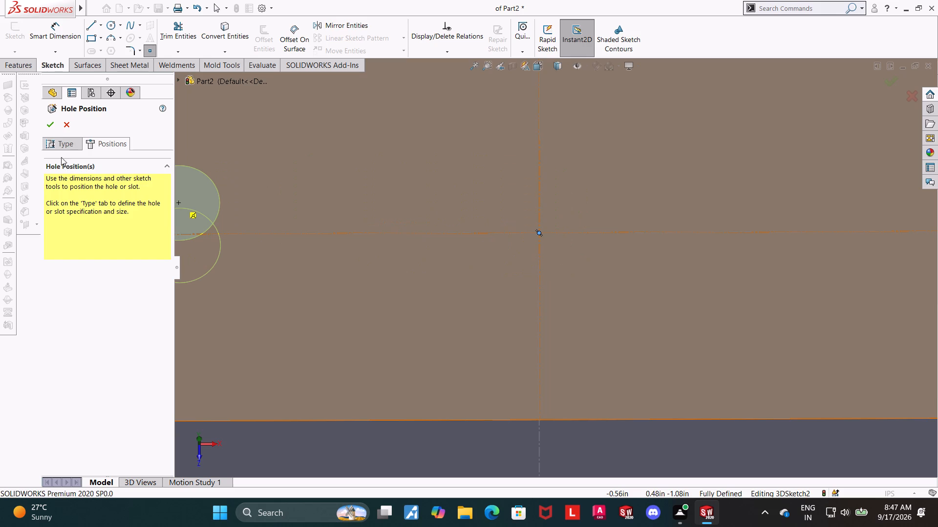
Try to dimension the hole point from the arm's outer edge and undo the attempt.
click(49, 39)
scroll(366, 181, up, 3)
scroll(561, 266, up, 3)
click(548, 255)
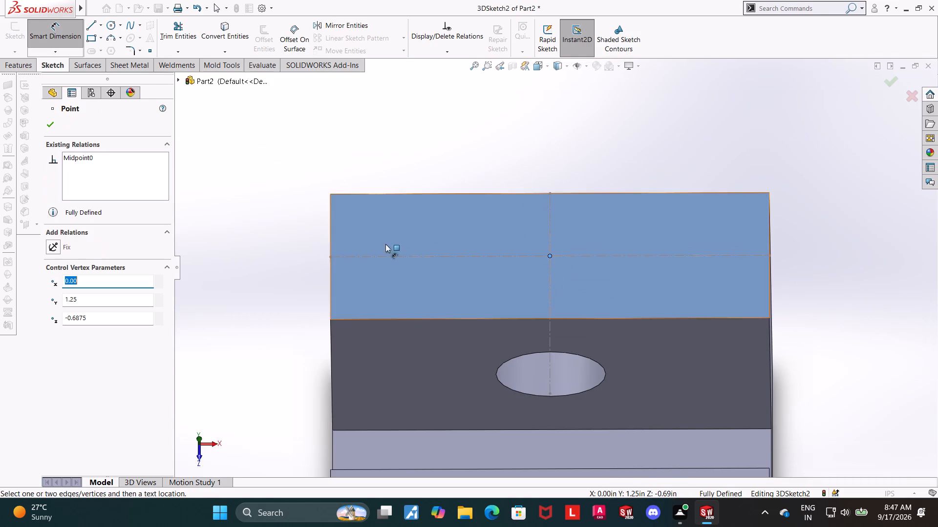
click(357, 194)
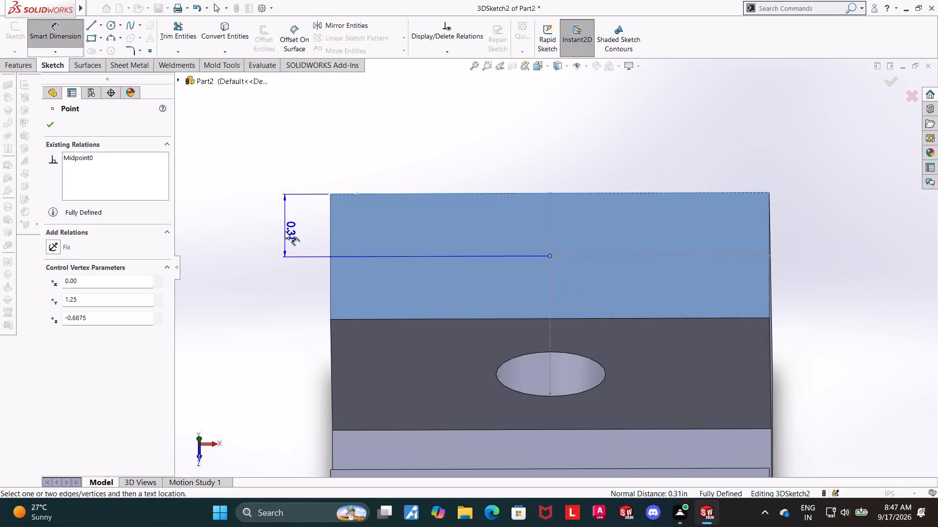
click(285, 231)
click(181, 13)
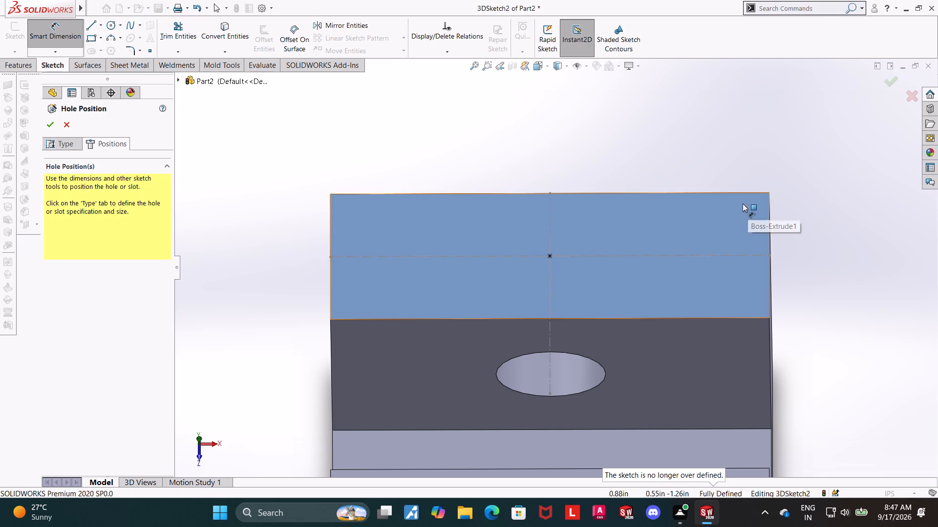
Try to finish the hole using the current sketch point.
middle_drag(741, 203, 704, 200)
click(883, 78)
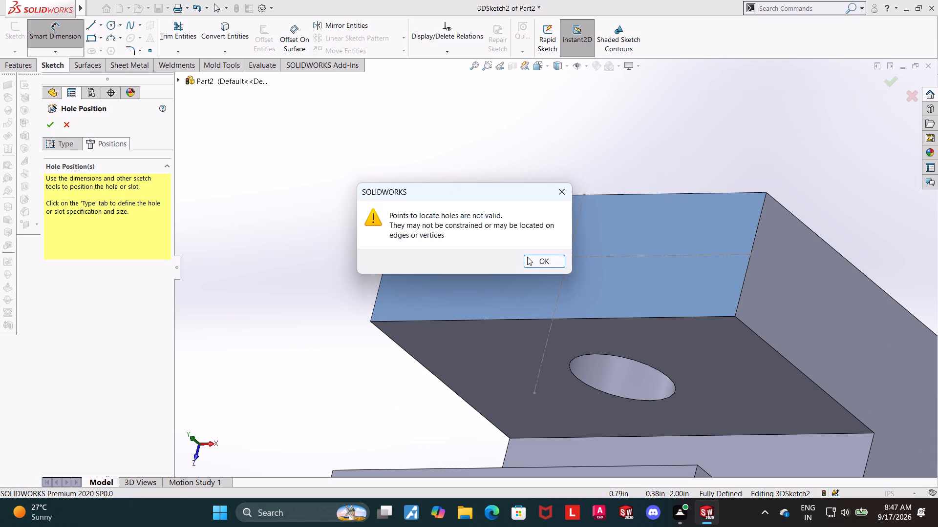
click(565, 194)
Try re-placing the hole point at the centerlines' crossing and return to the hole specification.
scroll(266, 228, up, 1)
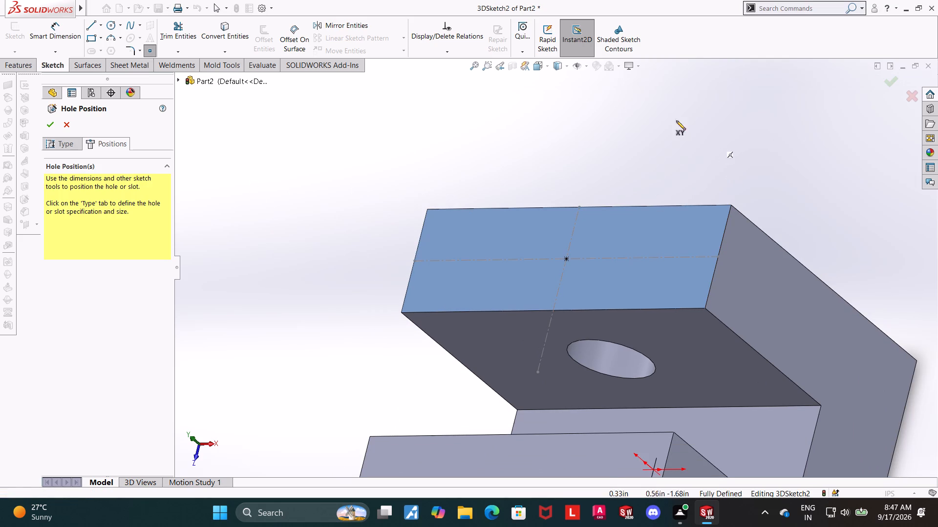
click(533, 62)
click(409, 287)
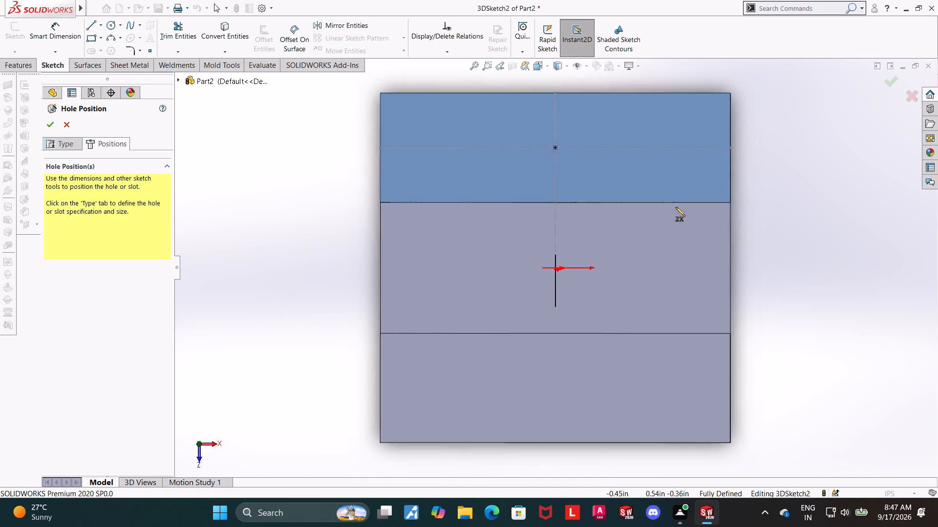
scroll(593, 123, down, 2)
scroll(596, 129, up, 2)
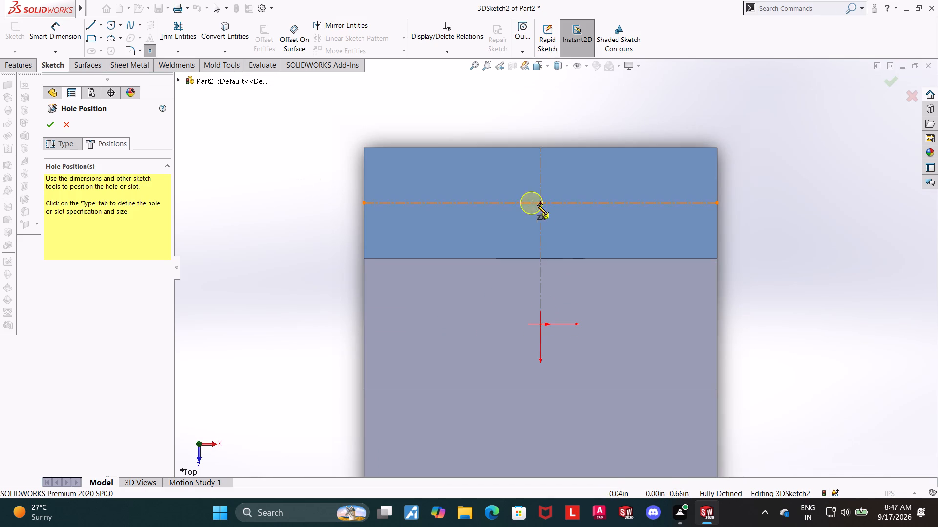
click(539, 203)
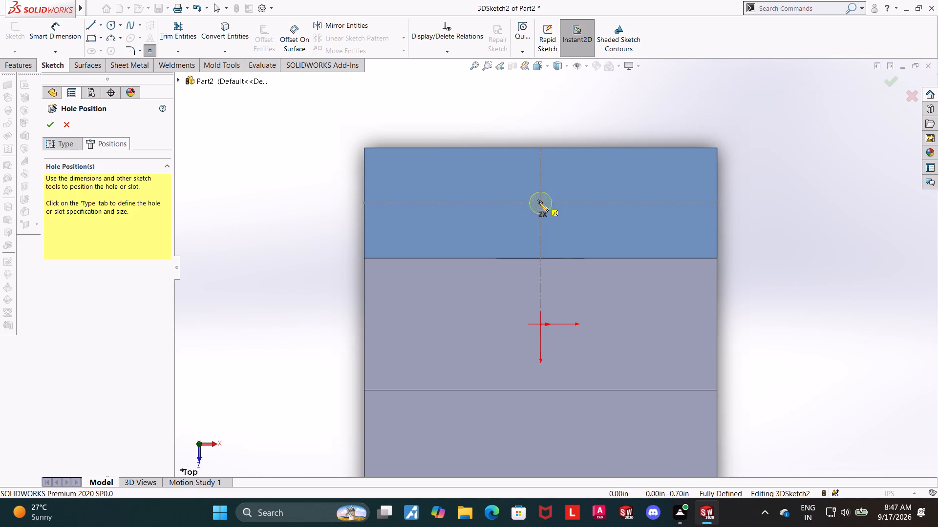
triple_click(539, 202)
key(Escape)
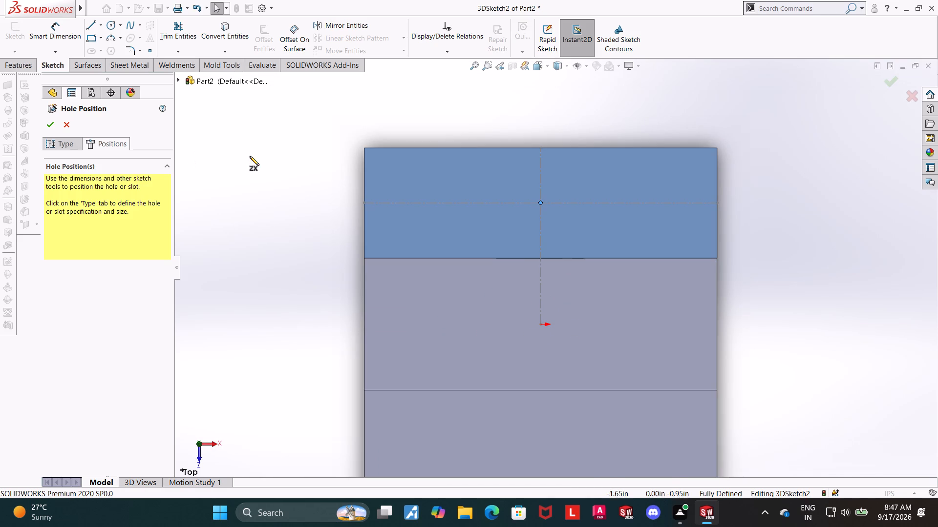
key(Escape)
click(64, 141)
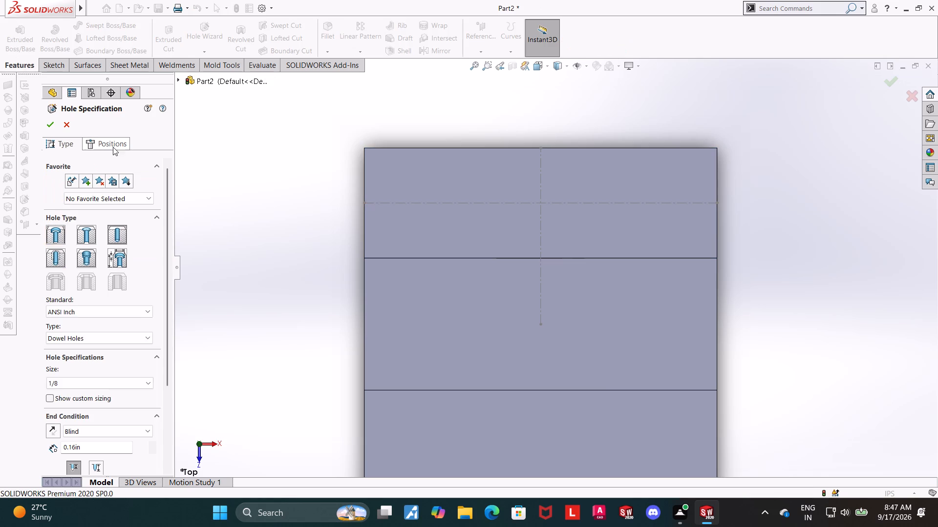
Place the hole's 3D sketch point on the vertical centerline, about 0.35 in from the arm's outer edge.
click(114, 147)
click(110, 246)
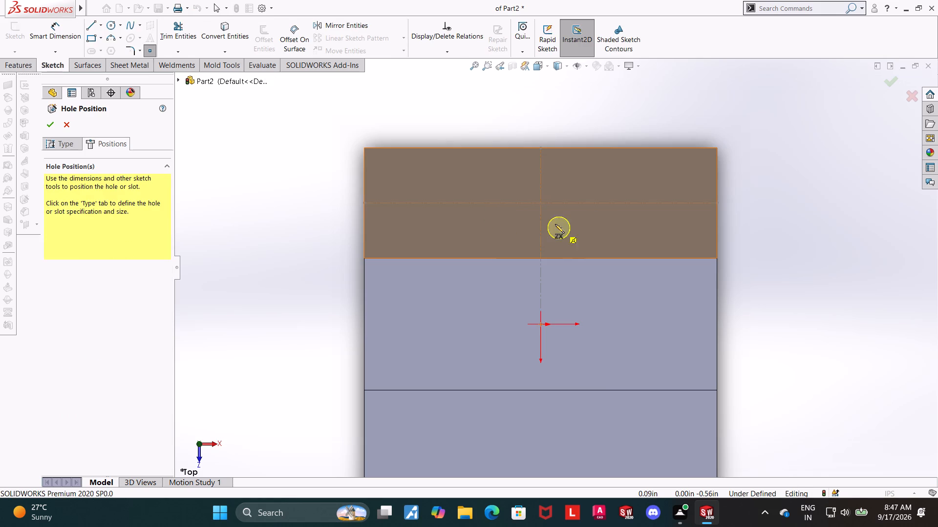
click(541, 210)
key(Escape)
key(Escape)
key(Escape)
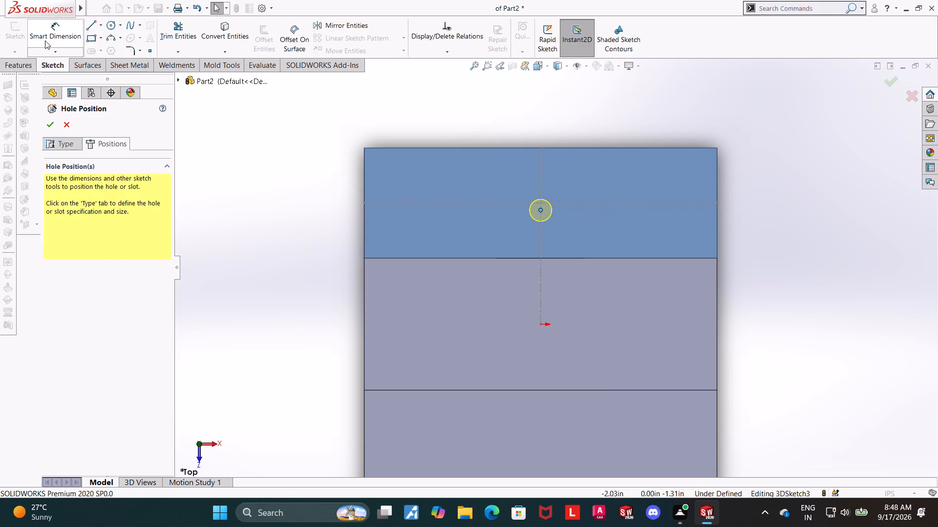
Dimension the hole point 0.312 in from the arm's outer edge.
click(55, 29)
click(541, 212)
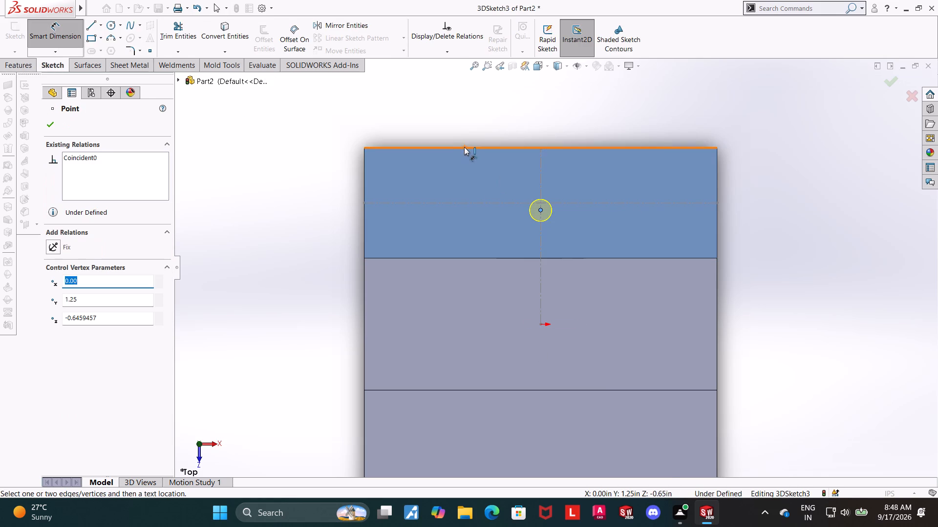
click(464, 147)
click(313, 192)
text(0.)
key(3)
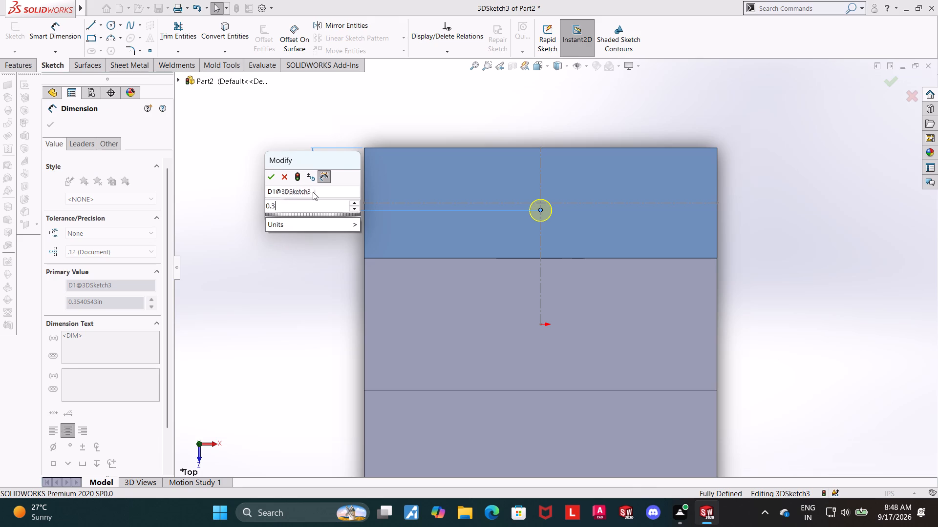
key(1)
key(2)
key(Return)
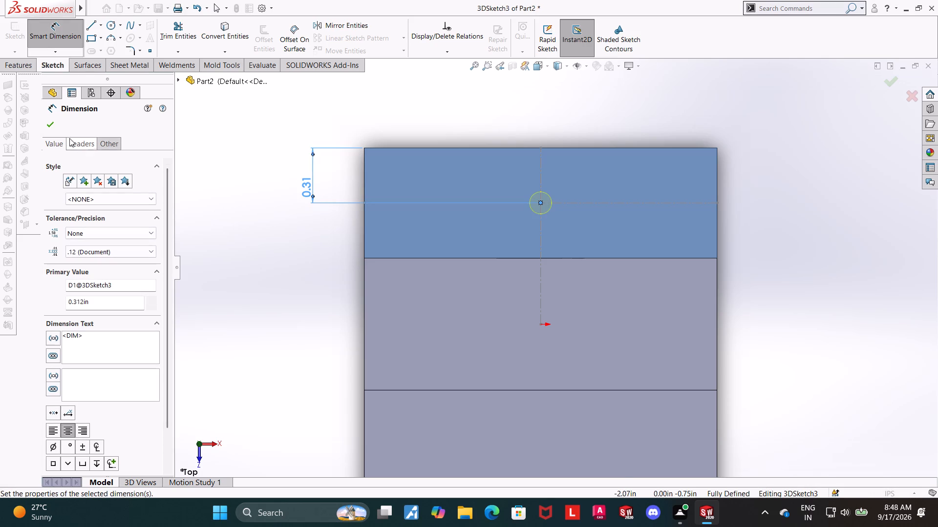
click(53, 126)
Set the blind depth of the dowel hole to 0.3 in.
click(57, 144)
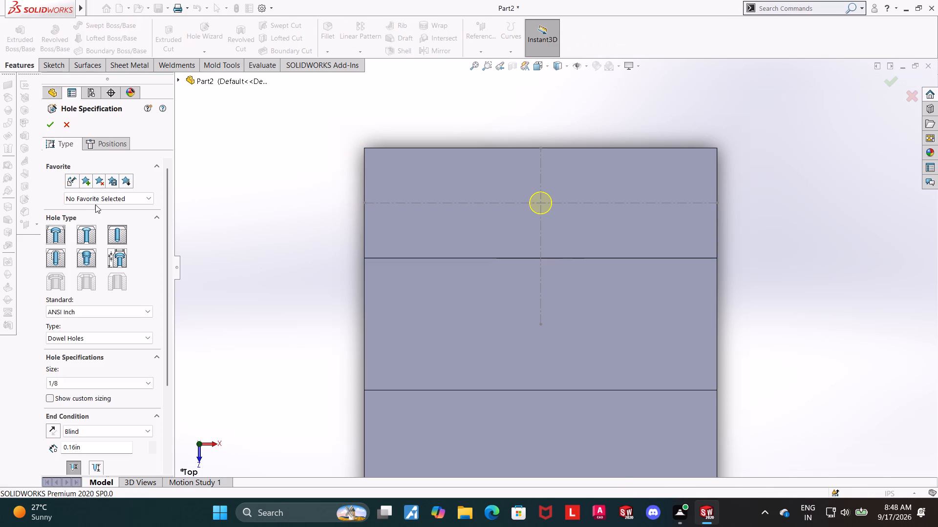
scroll(96, 305, down, 1)
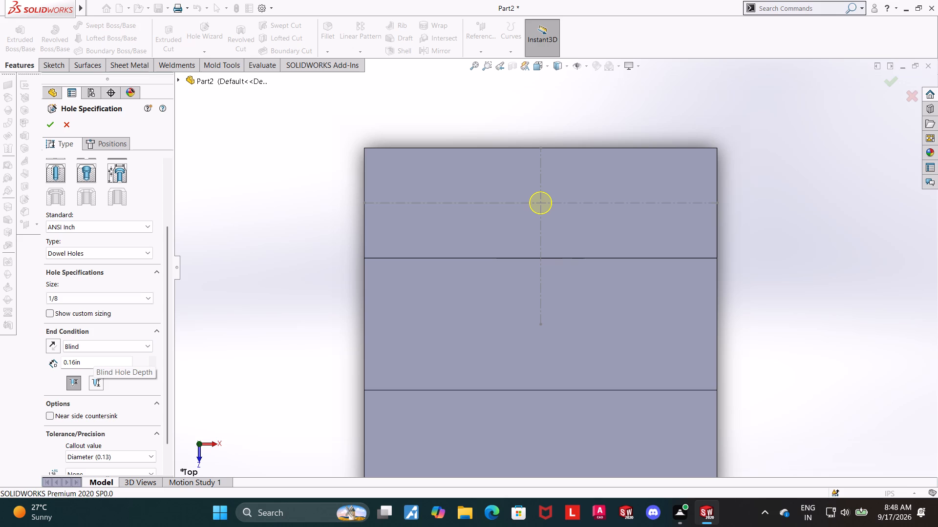
drag(102, 364, 51, 370)
key(0)
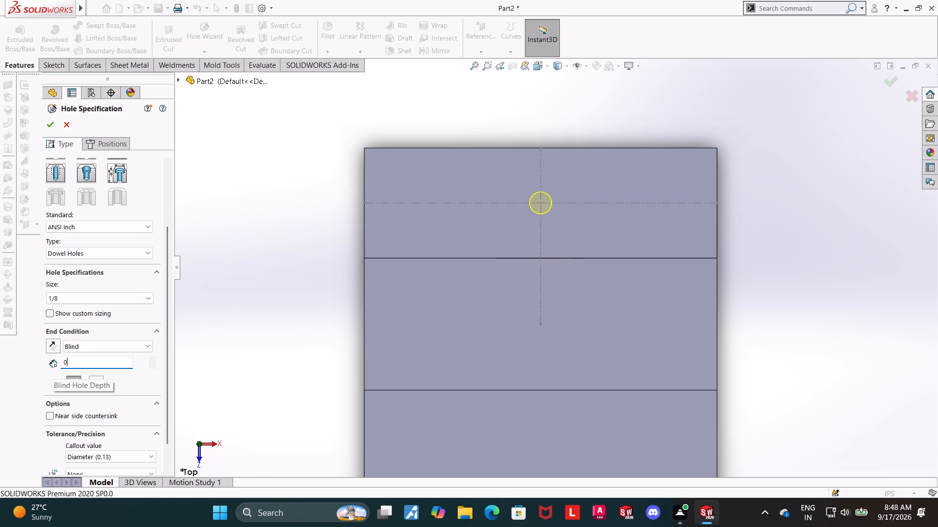
text(.3)
key(Return)
Examine the previewed position and depth of the hole in the arm from different angles.
middle_drag(243, 389, 234, 295)
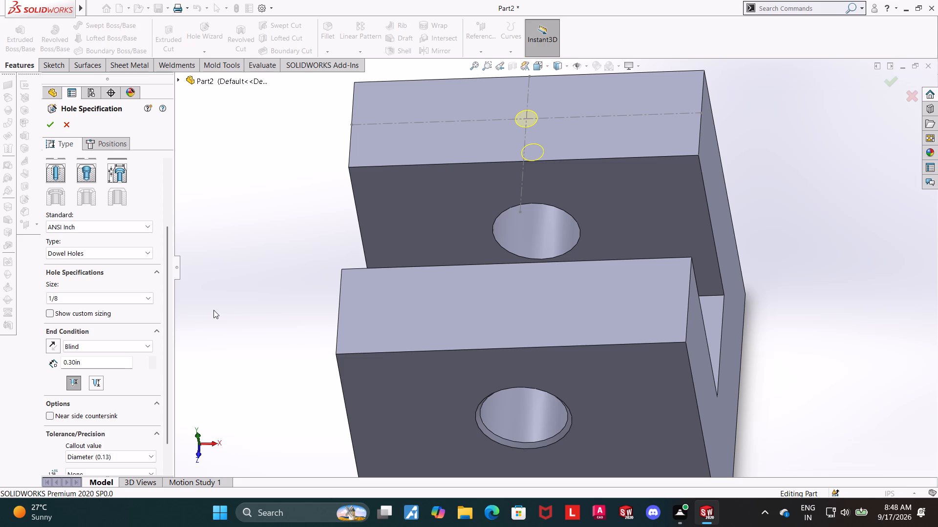
scroll(301, 335, up, 1)
scroll(296, 332, down, 1)
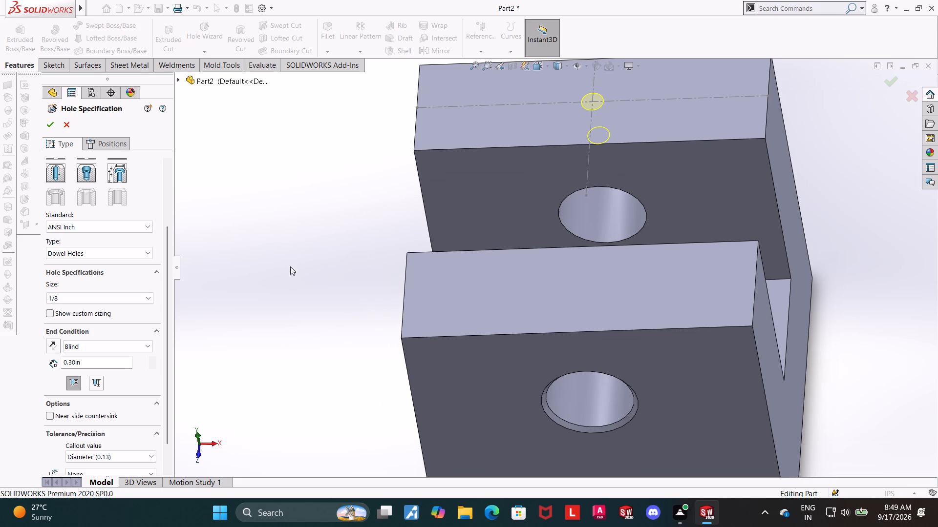
middle_drag(280, 266, 290, 205)
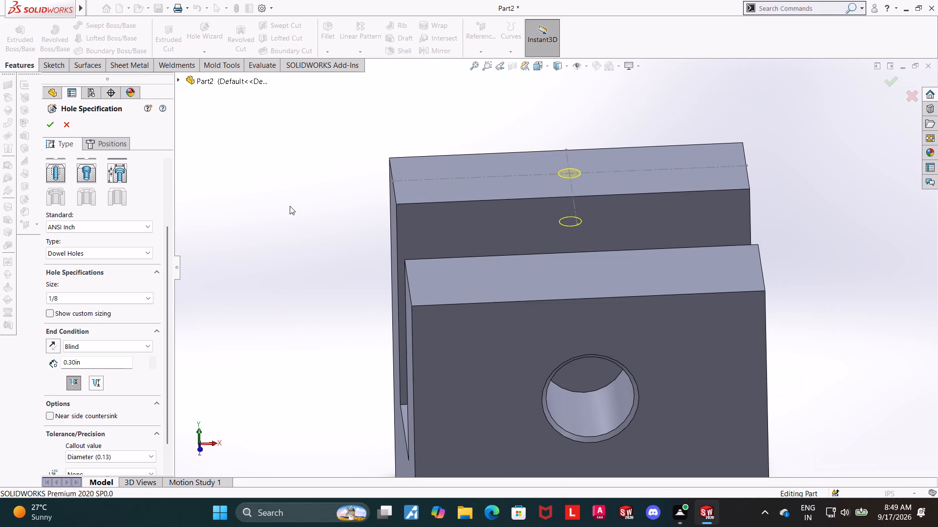
Complete the 1/8 dowel hole with its 0.3 in blind depth at the dimensioned point on the arm's end face.
scroll(308, 208, down, 1)
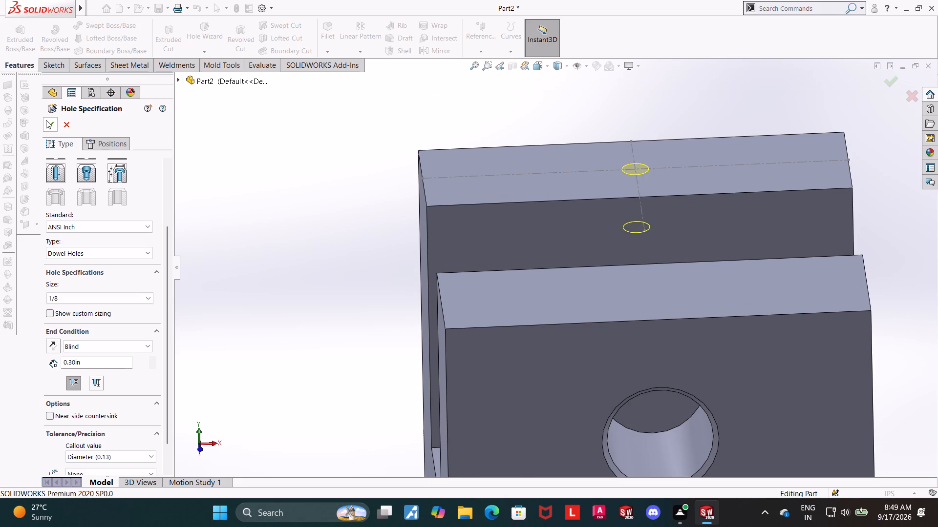
click(46, 120)
middle_drag(258, 253, 256, 229)
click(285, 172)
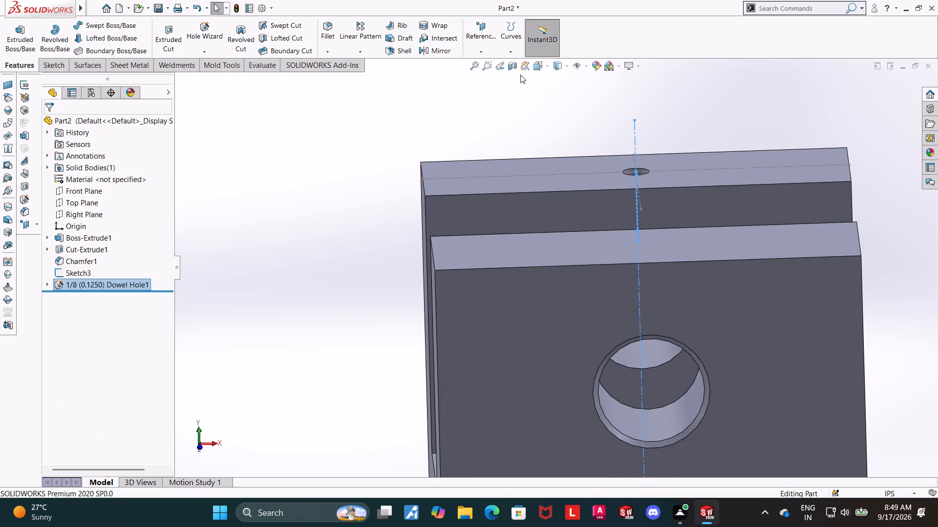
Inspect the dowel hole's depth relative to the cross hole in wireframe display from the front view.
click(567, 65)
click(558, 133)
scroll(699, 221, down, 1)
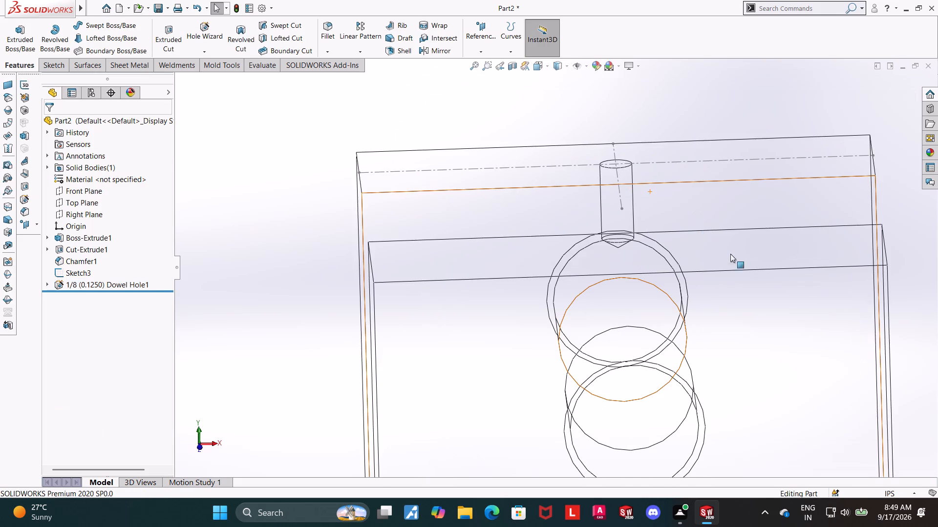
middle_drag(875, 291, 872, 243)
click(537, 66)
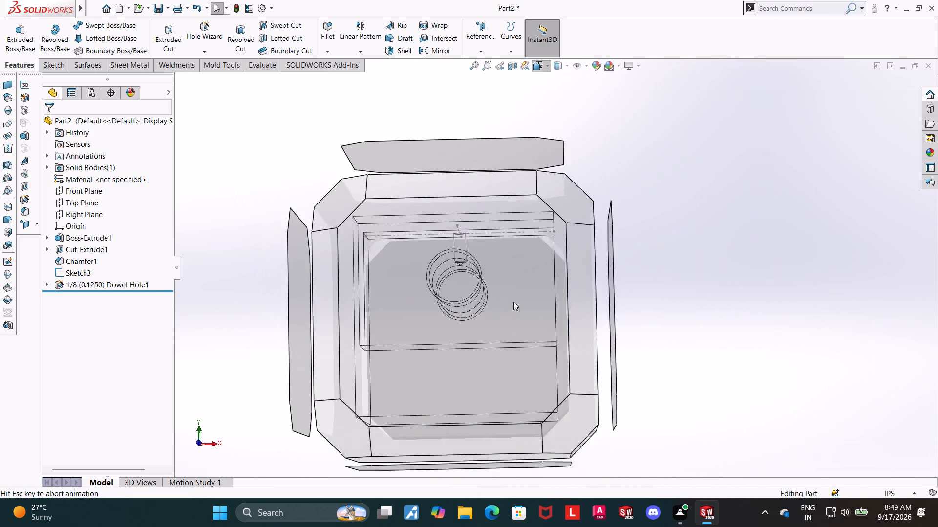
click(478, 282)
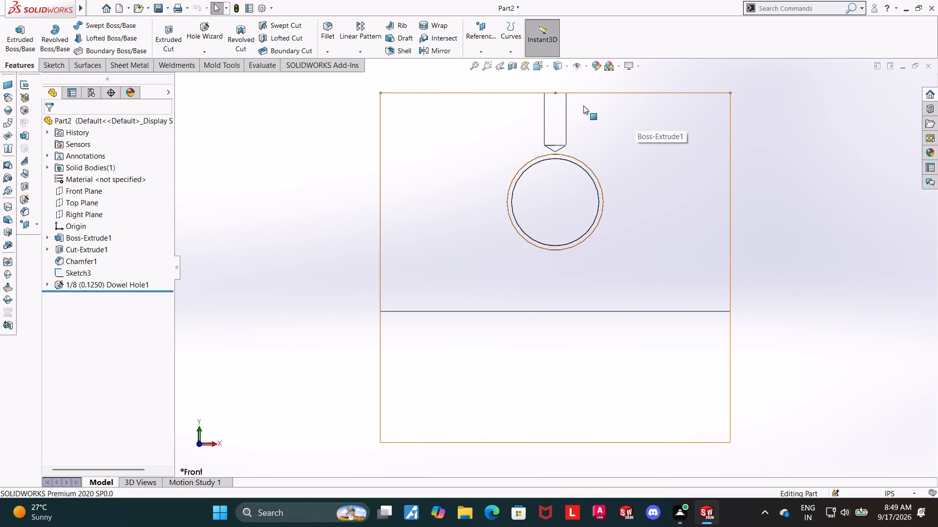
Reopen the dowel hole's definition to review its size and depth settings, keeping them as they are.
click(64, 283)
click(78, 252)
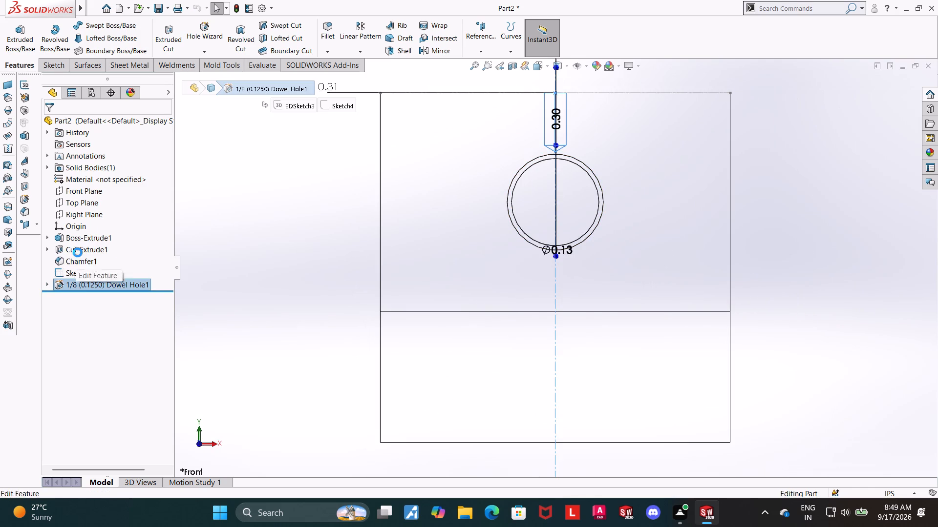
scroll(142, 326, down, 1)
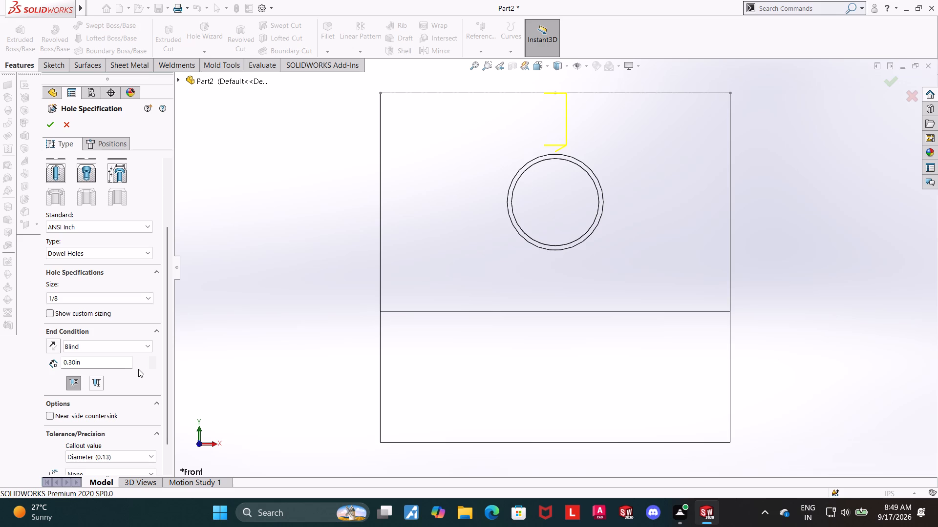
click(49, 120)
Switch the tilted model back to shaded-with-edges display and inspect the dowel hole on the arm's end face.
middle_drag(272, 338, 282, 432)
scroll(278, 397, up, 4)
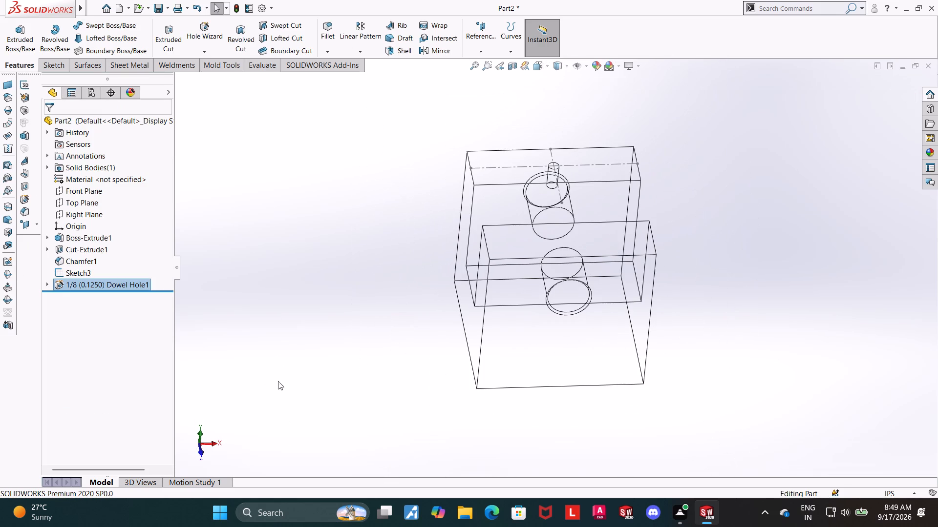
click(561, 66)
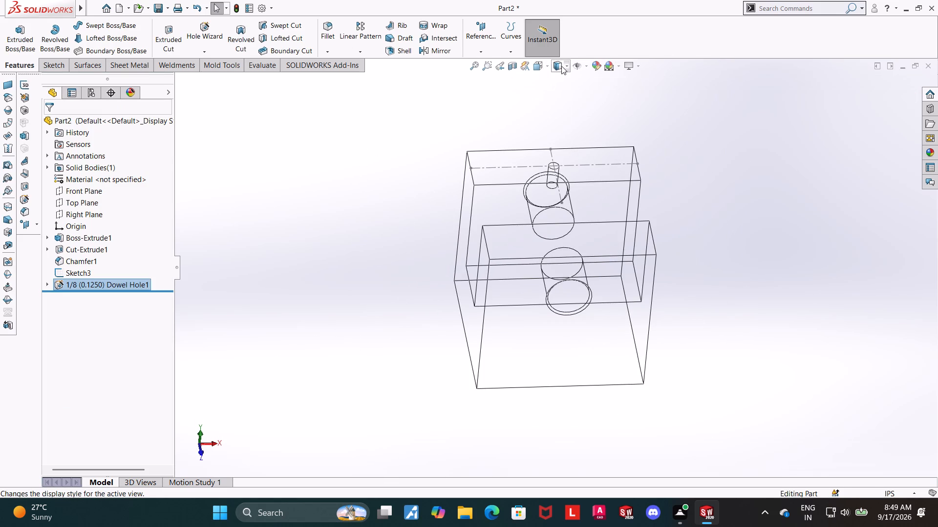
click(556, 80)
scroll(567, 139, down, 4)
click(591, 158)
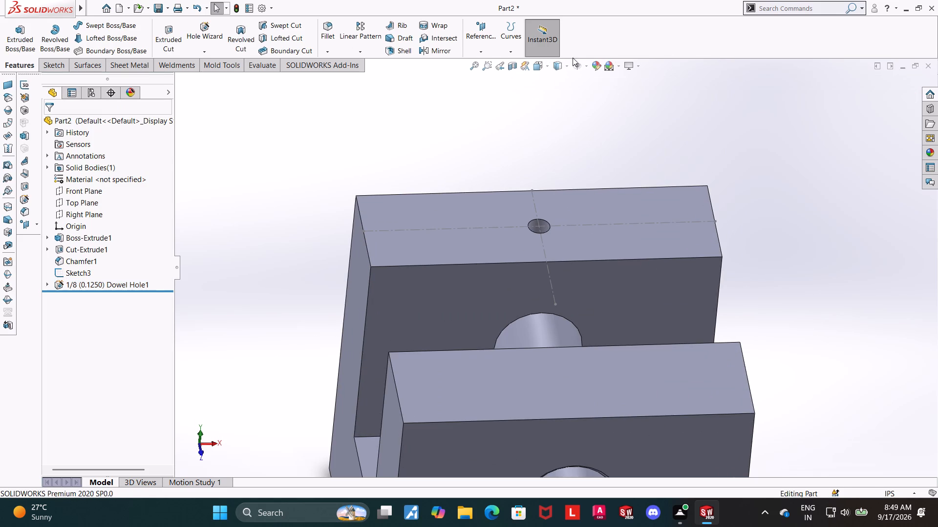
click(558, 69)
click(630, 94)
Chamfer the dowel hole's opening edge on the arm's end face, 0.05 in at 45 degrees.
scroll(537, 233, down, 4)
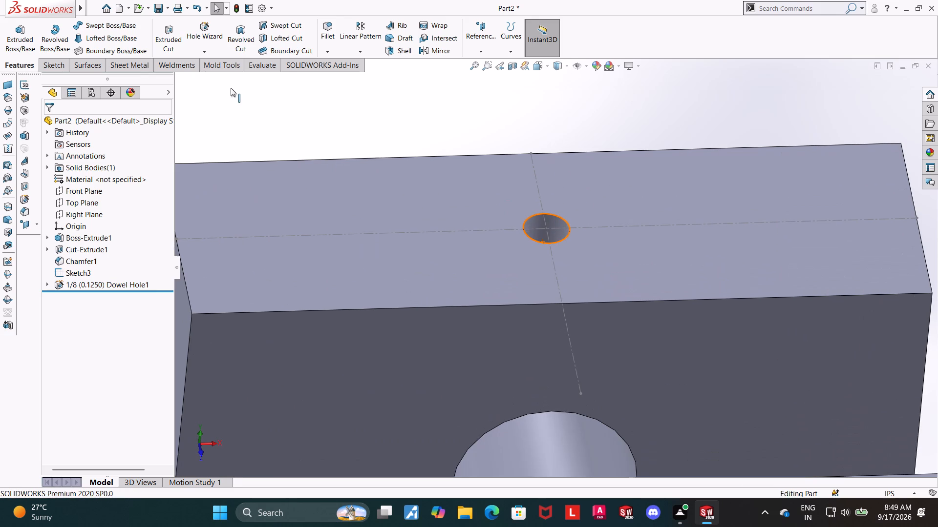
click(327, 48)
click(342, 78)
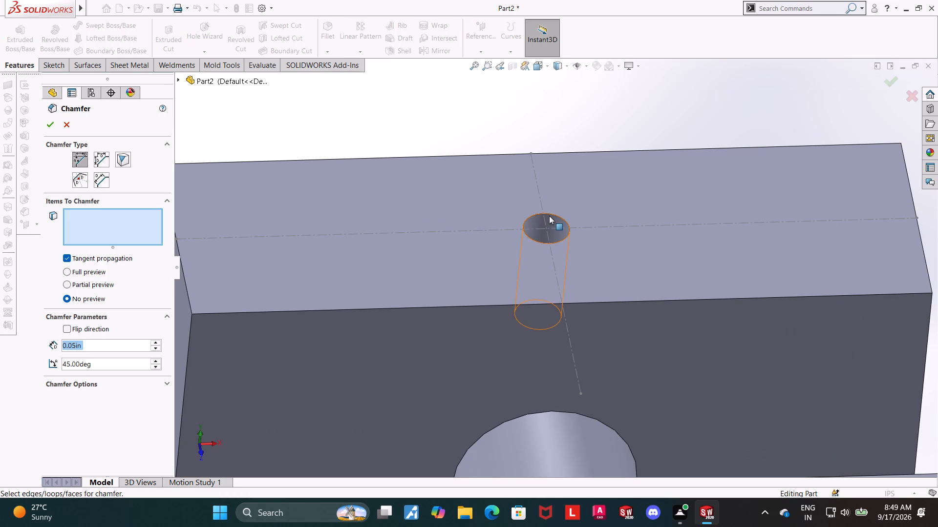
click(551, 215)
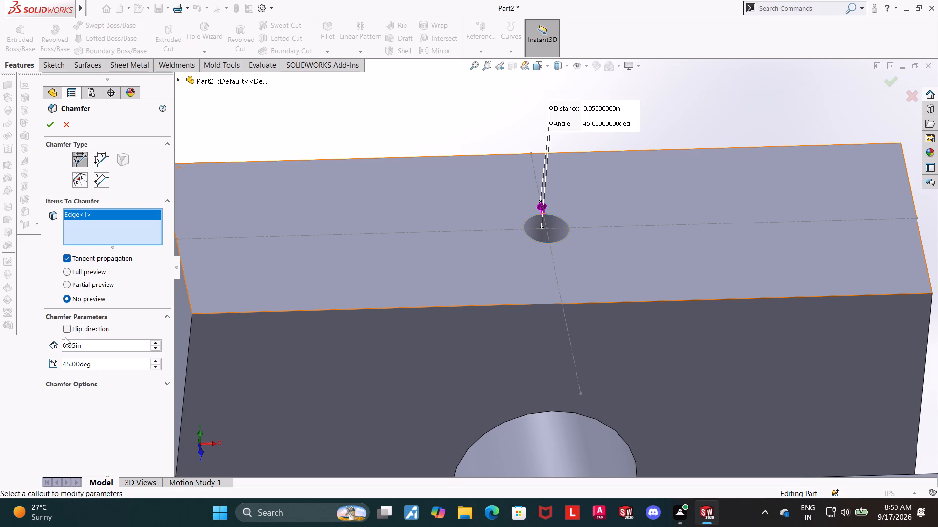
click(53, 127)
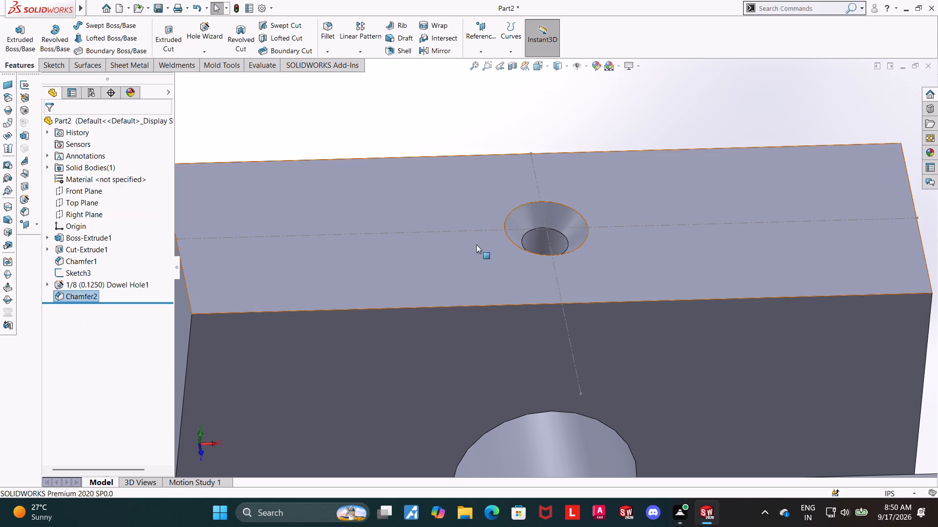
scroll(476, 244, up, 4)
click(899, 308)
Inspect the chamfered dowel hole's internal profile in wireframe, and return to shaded-with-edges display.
middle_drag(808, 324, 803, 273)
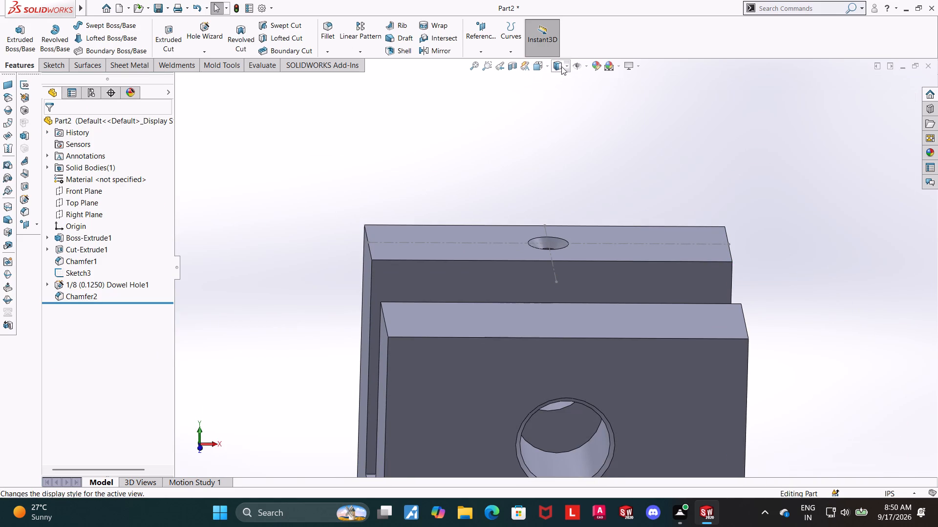
click(561, 66)
click(561, 136)
scroll(590, 223, up, 1)
scroll(590, 223, down, 3)
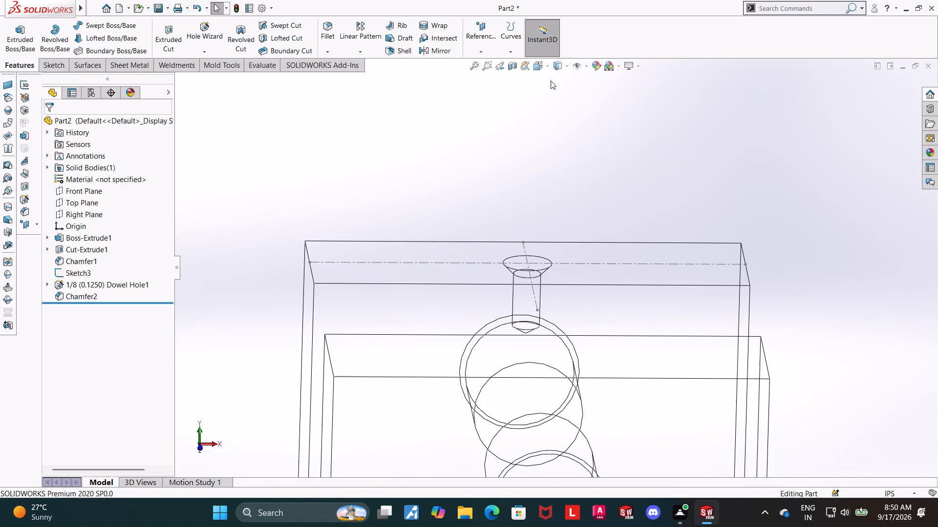
click(559, 64)
click(557, 81)
click(614, 172)
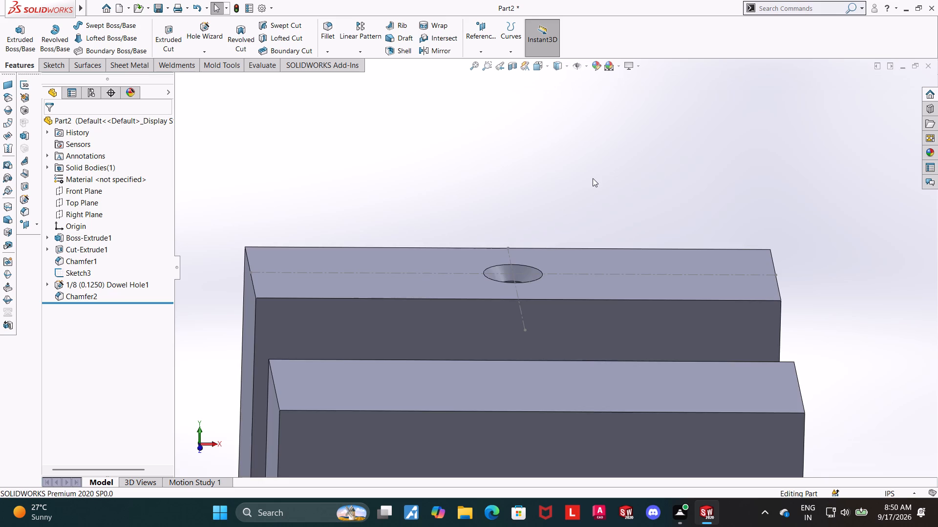
Examine the chamfered dowel hole in shaded display from tilted angles and straight onto the arm's end face.
scroll(593, 190, up, 1)
middle_drag(593, 190, 592, 207)
scroll(593, 209, down, 1)
scroll(593, 210, up, 1)
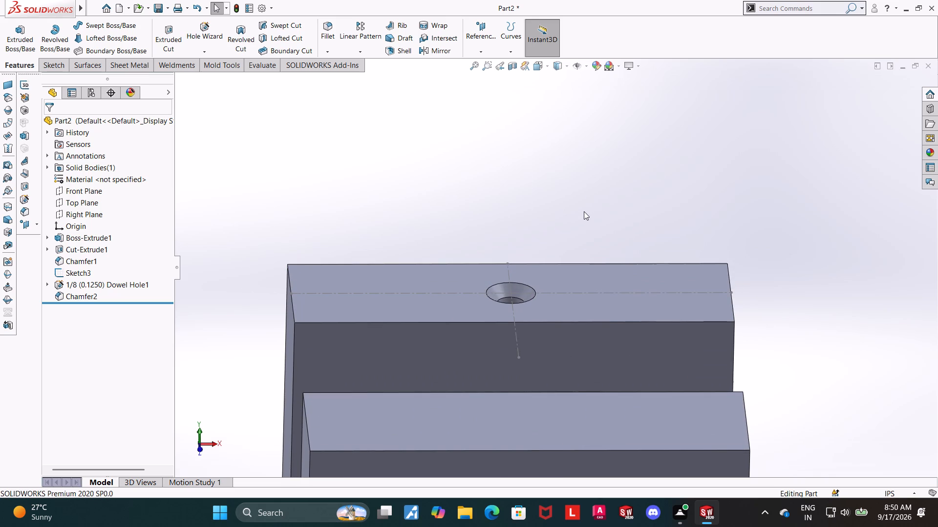
middle_drag(822, 229, 822, 234)
middle_drag(822, 255, 823, 282)
click(644, 314)
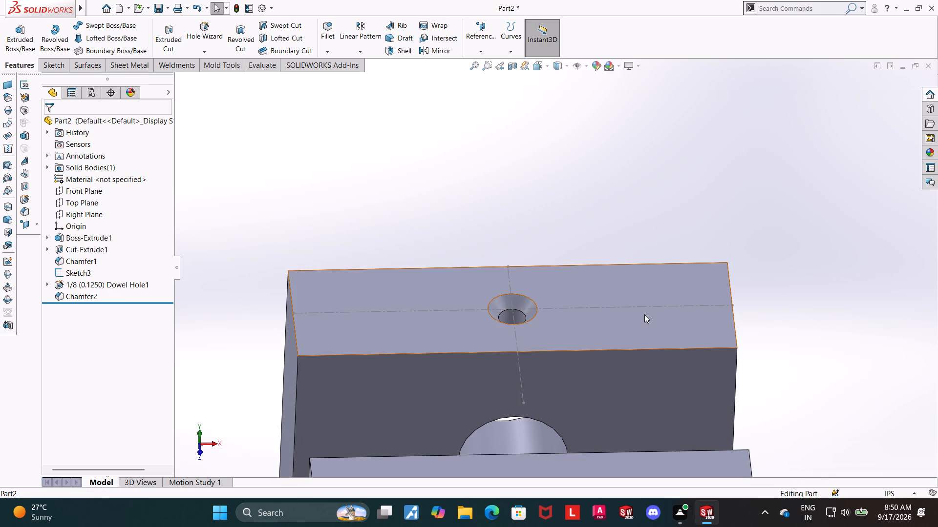
click(536, 220)
scroll(454, 260, up, 3)
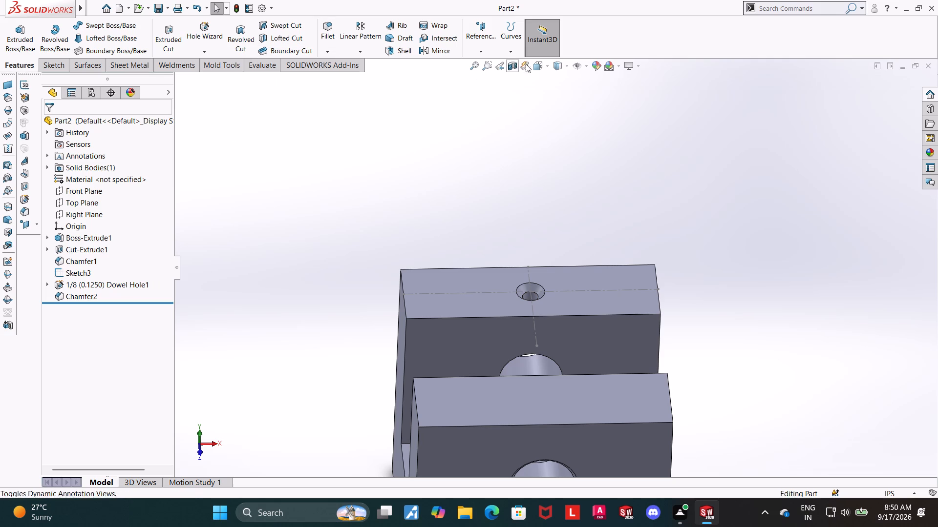
click(540, 66)
click(464, 244)
scroll(608, 358, up, 1)
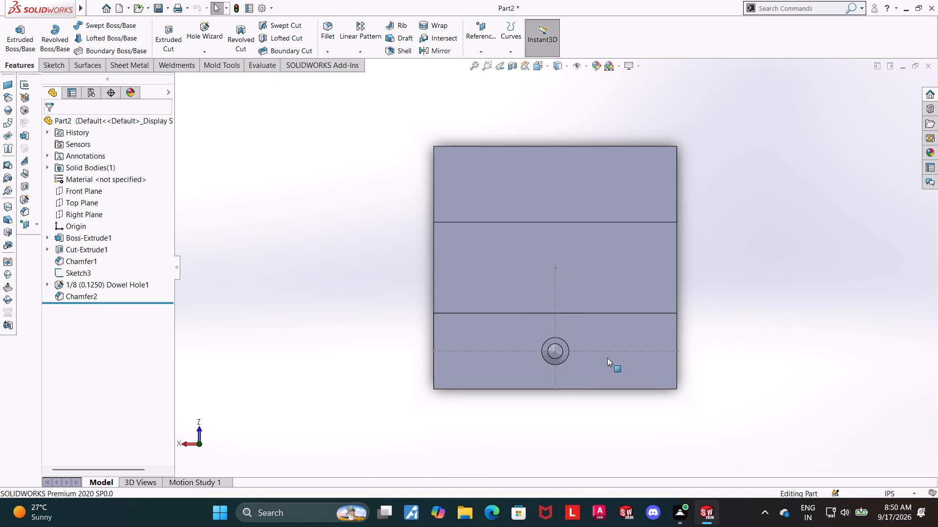
scroll(607, 358, up, 1)
scroll(581, 372, down, 1)
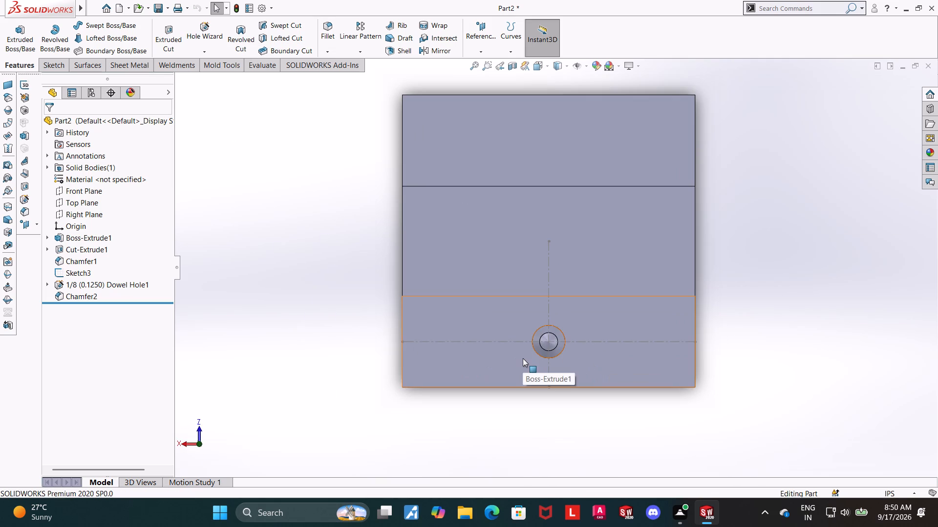
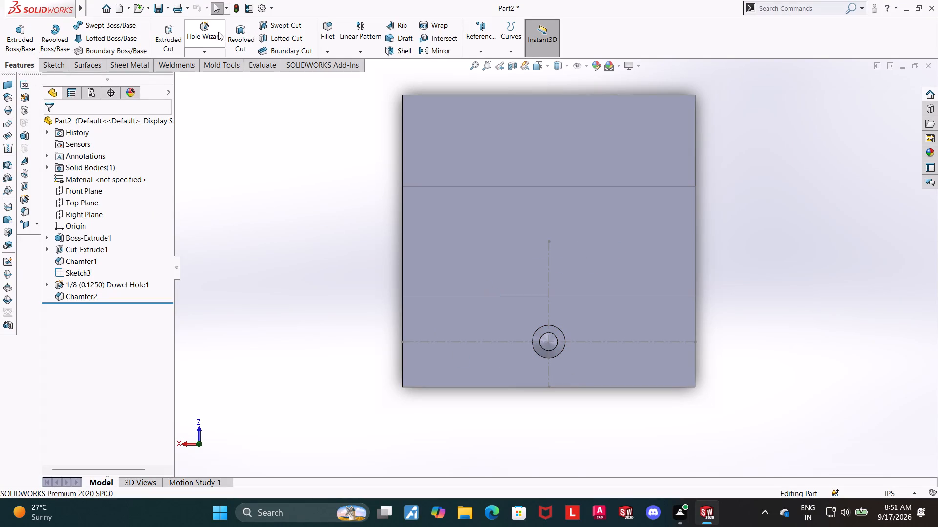
Start a Hole Wizard hole as an ANSI Inch bottoming tapped hole, size 1/4-20.
click(201, 29)
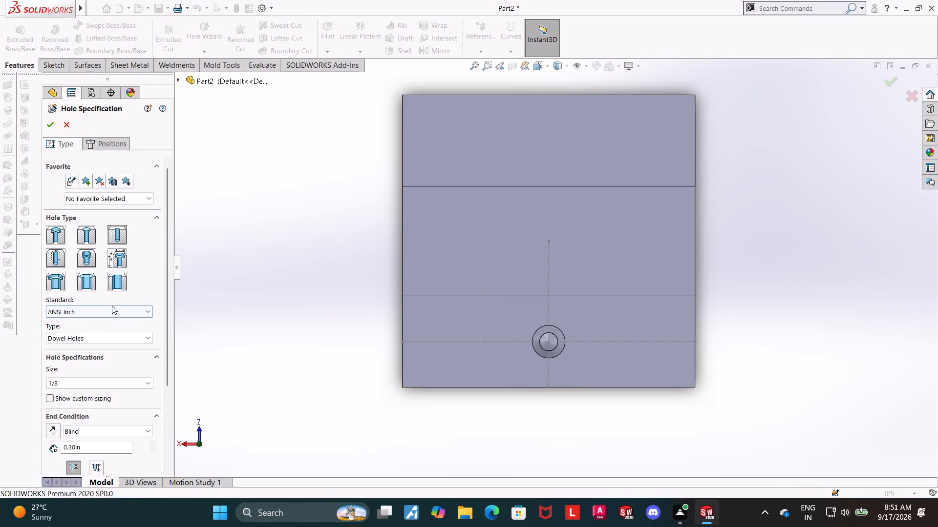
click(57, 256)
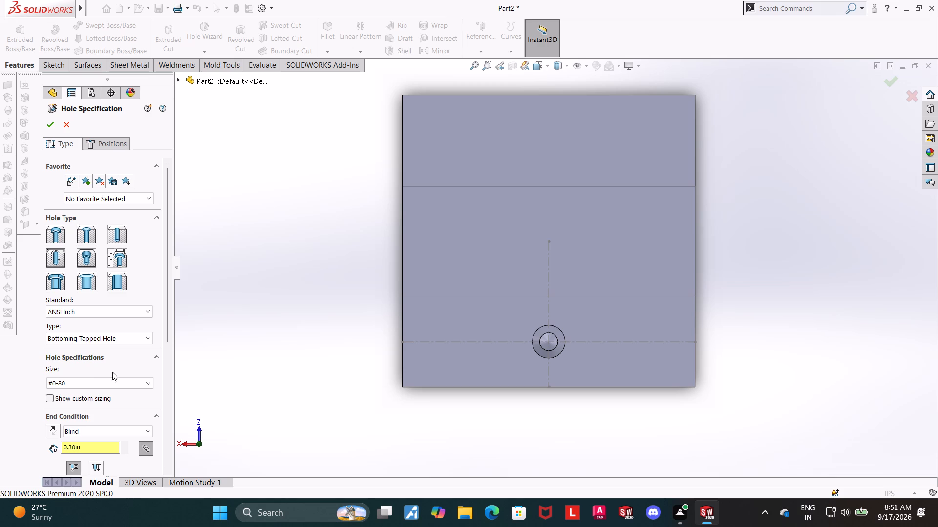
click(76, 385)
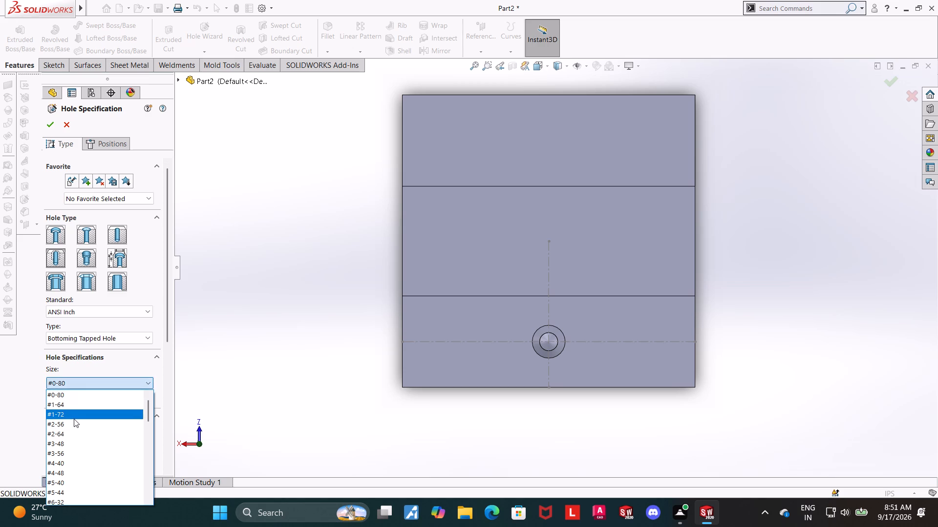
scroll(74, 449, down, 1)
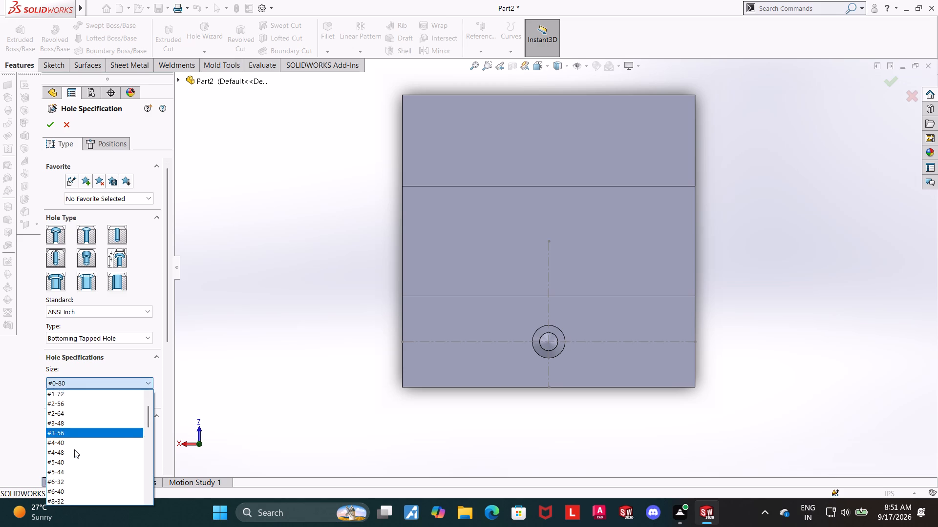
scroll(74, 449, down, 6)
scroll(77, 441, up, 1)
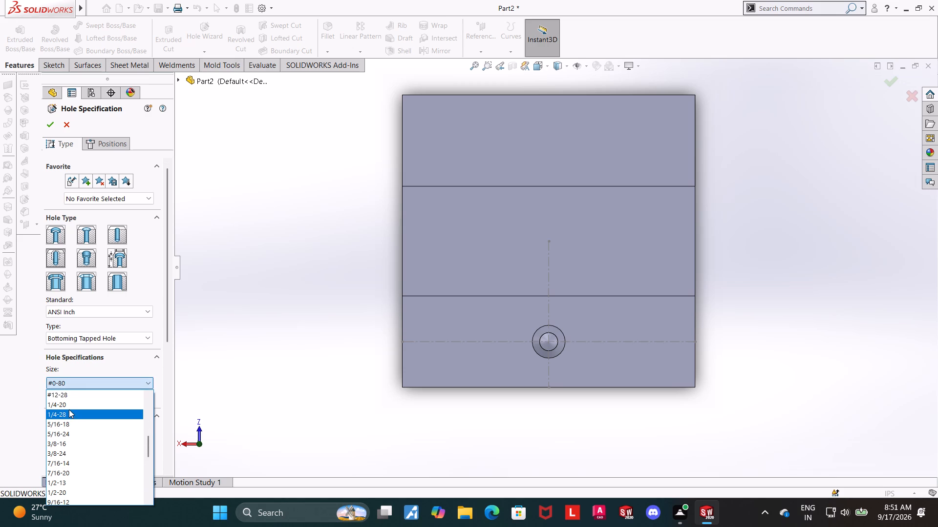
click(69, 406)
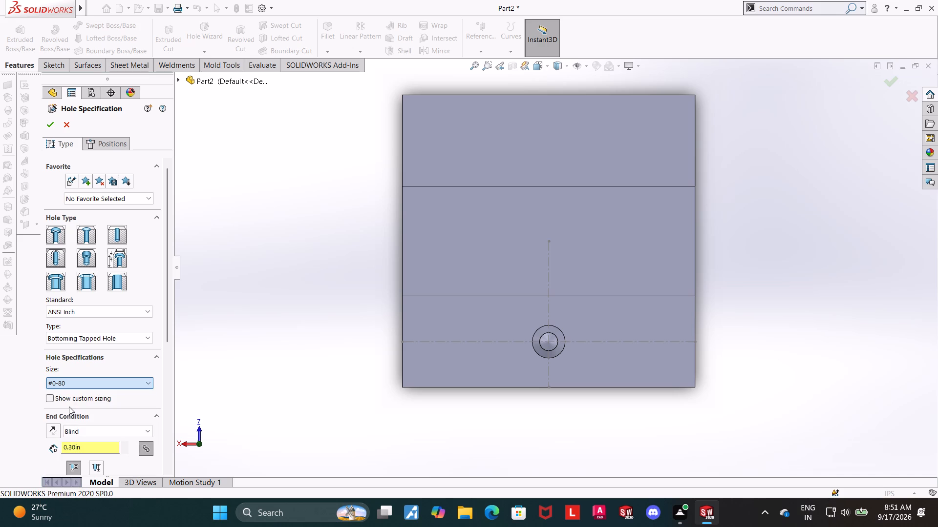
Set the tapped hole's blind depth to 0.5 in and its thread depth to 0.65 in.
drag(94, 446, 31, 440)
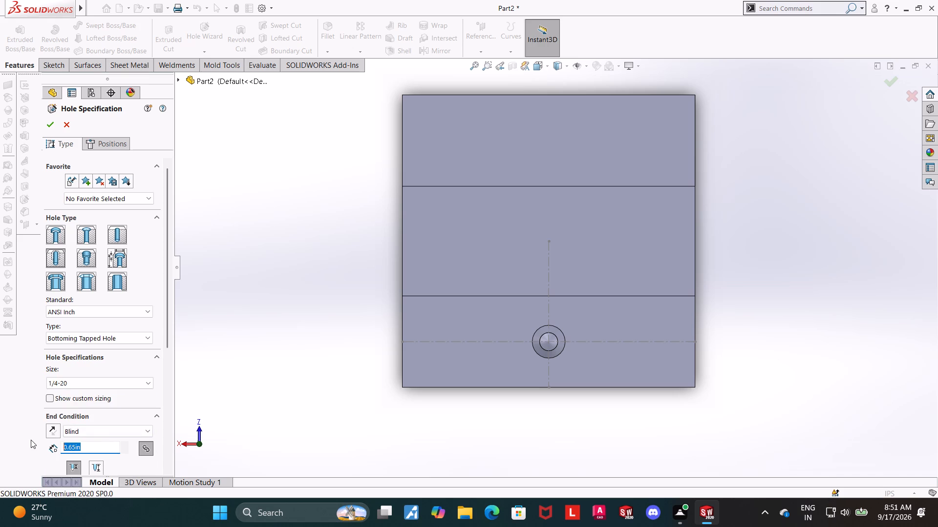
drag(31, 440, 32, 440)
text(0.5)
key(Return)
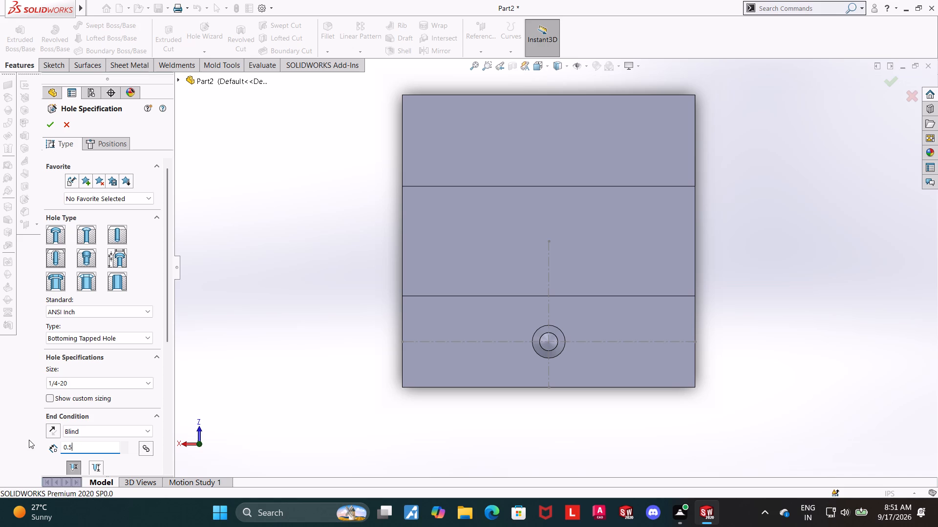
scroll(127, 417, down, 1)
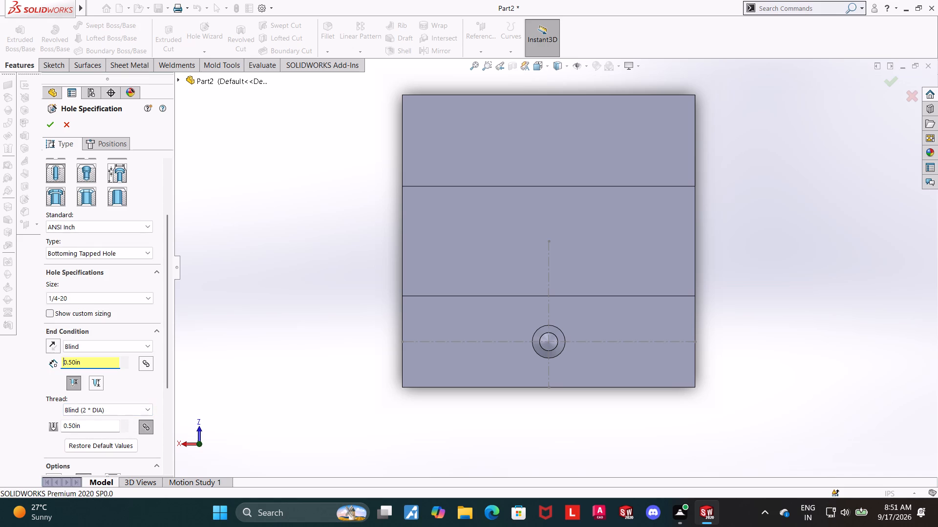
click(98, 425)
drag(98, 425, 12, 425)
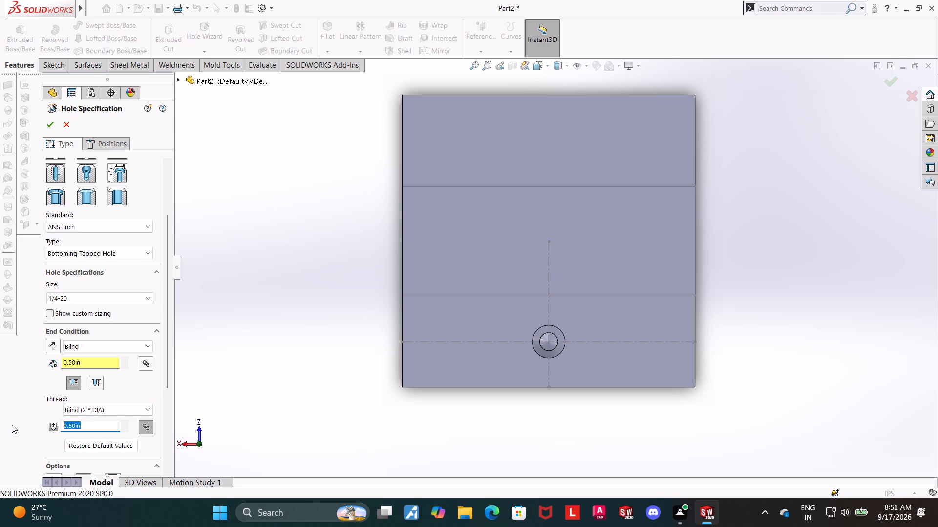
key(0)
text(.65)
key(Return)
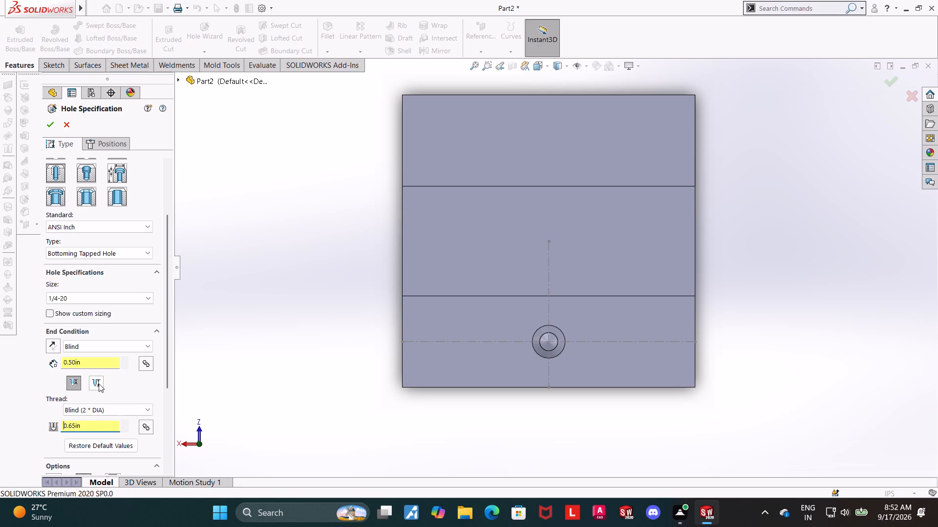
Add a near side countersink to the tapped hole, 0.31 in diameter at 82 degrees.
scroll(4, 413, down, 9)
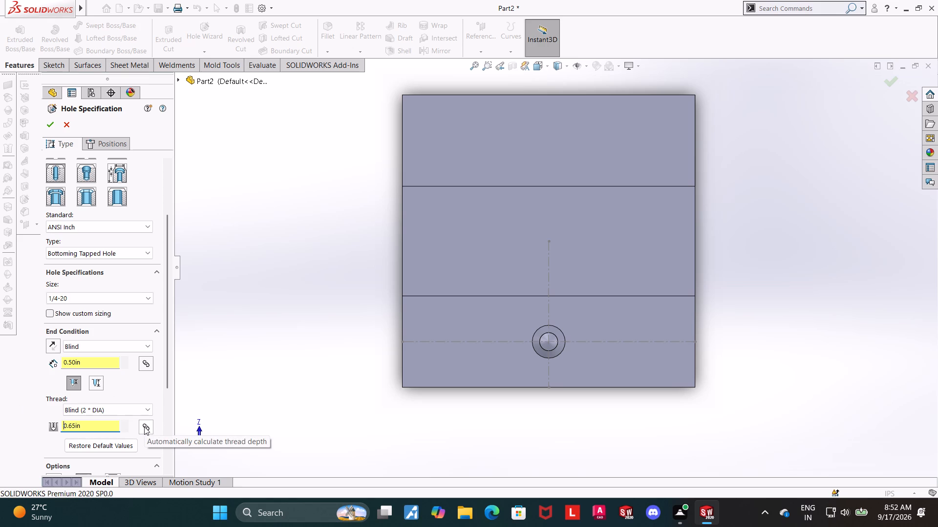
scroll(145, 452, down, 2)
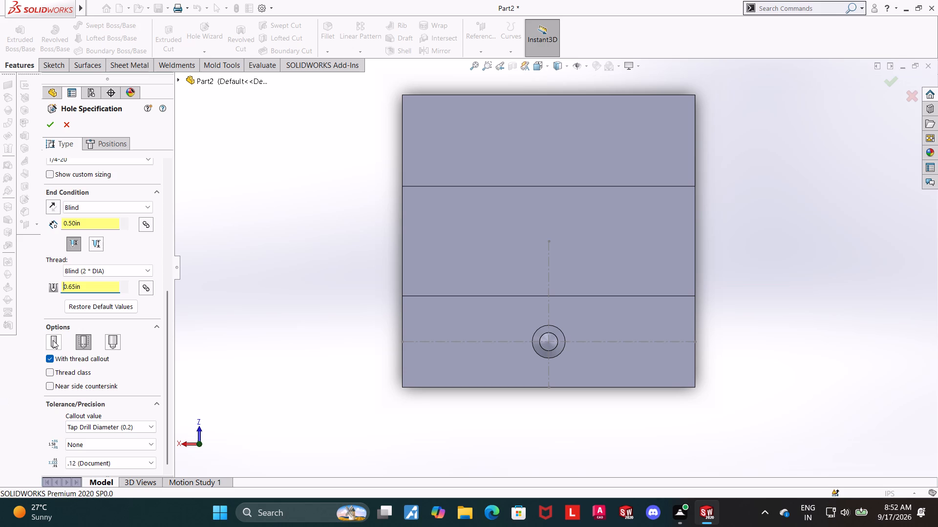
click(51, 386)
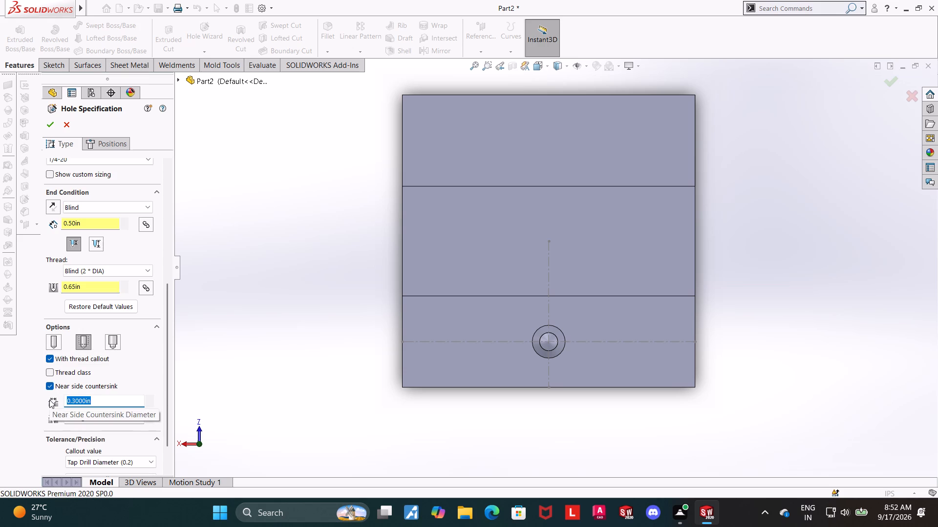
click(76, 401)
click(77, 400)
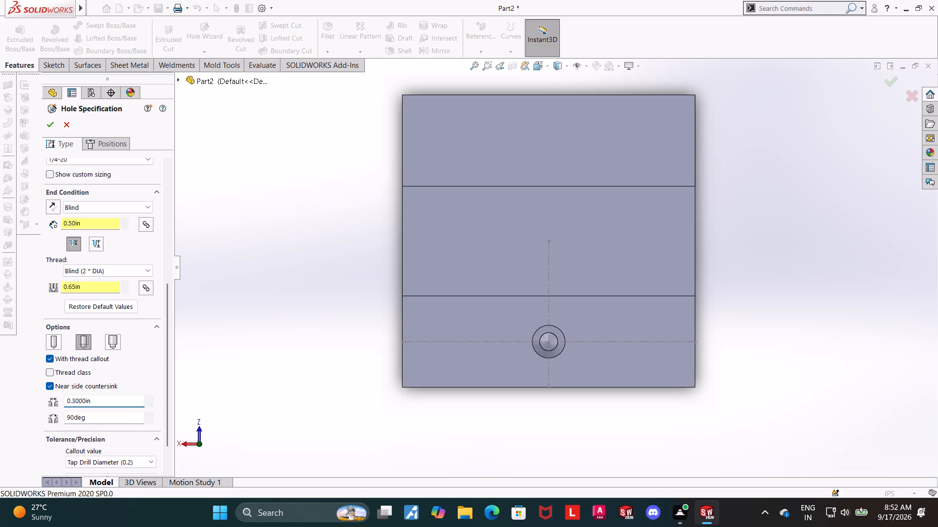
key(BackSpace)
key(1)
drag(112, 420, 10, 414)
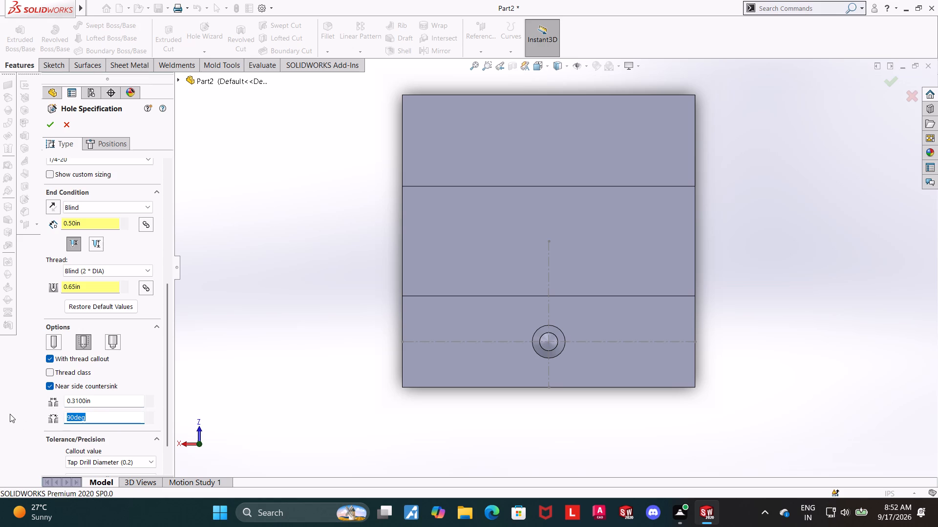
text(82)
key(Return)
Place the tapped hole with a 3D sketch on the arm's end face, on the centreline beside the dowel hole toward +X.
click(106, 142)
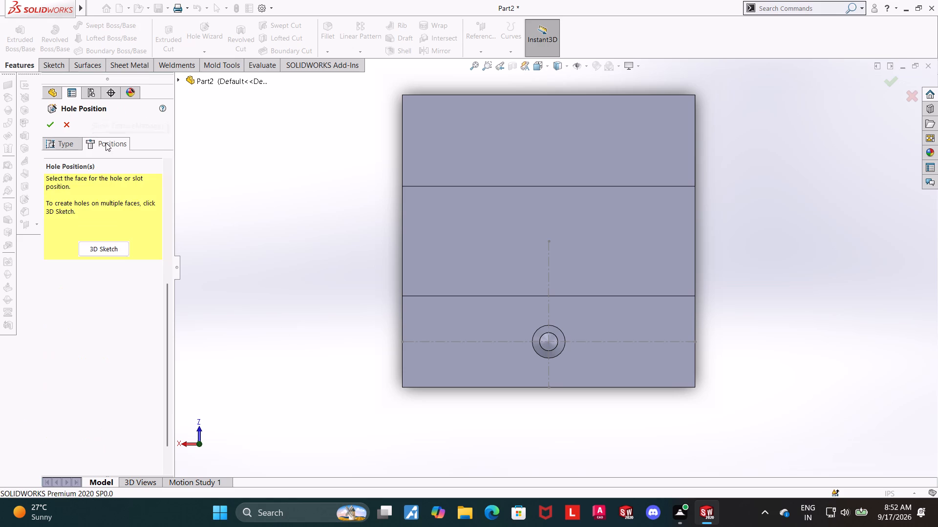
click(98, 244)
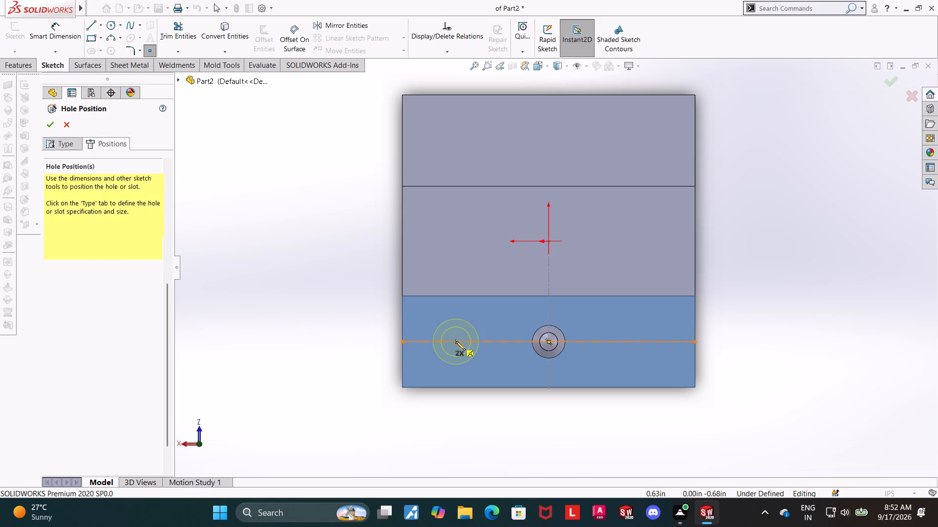
click(456, 341)
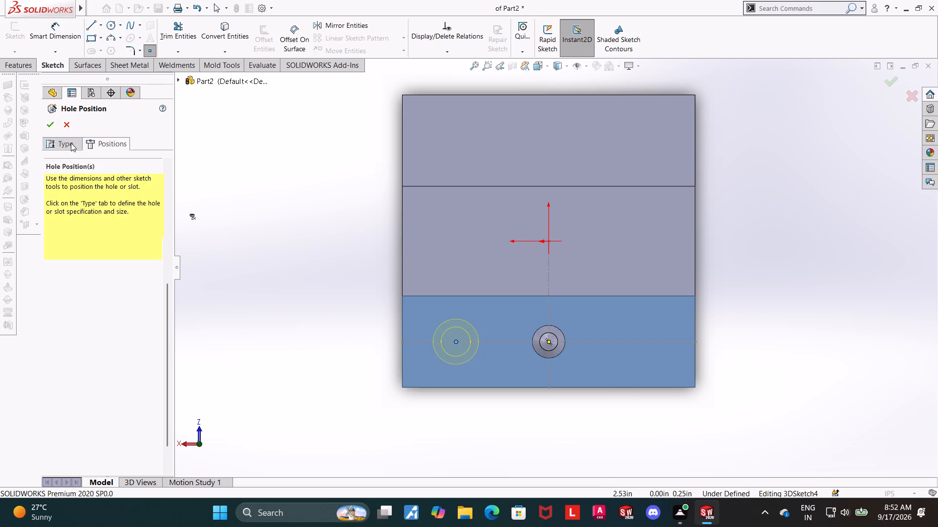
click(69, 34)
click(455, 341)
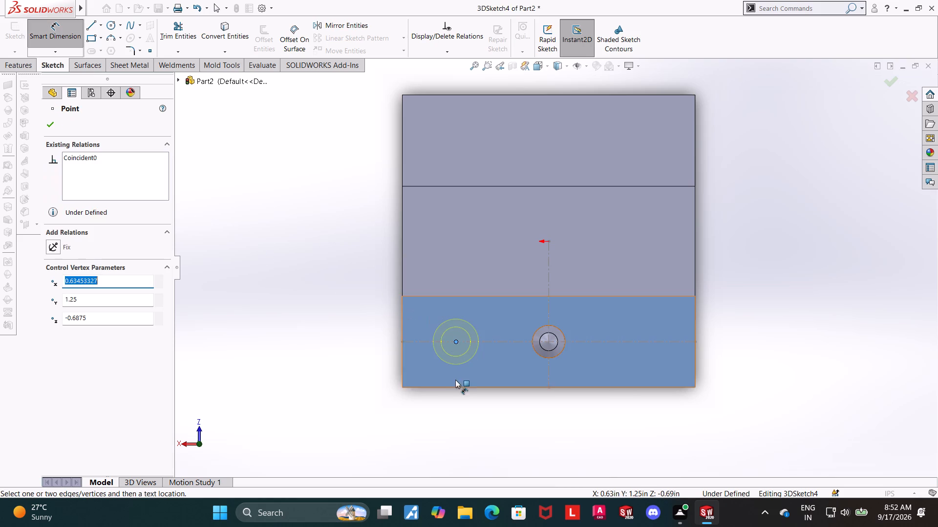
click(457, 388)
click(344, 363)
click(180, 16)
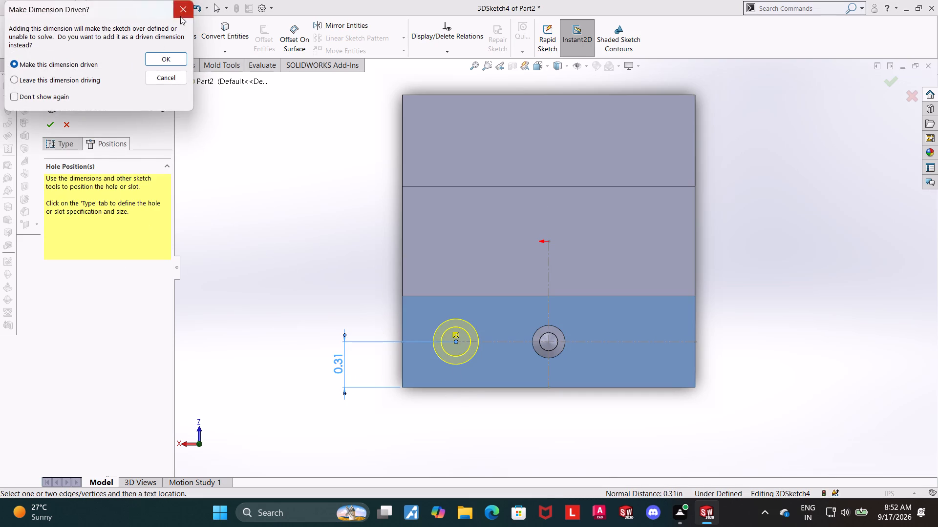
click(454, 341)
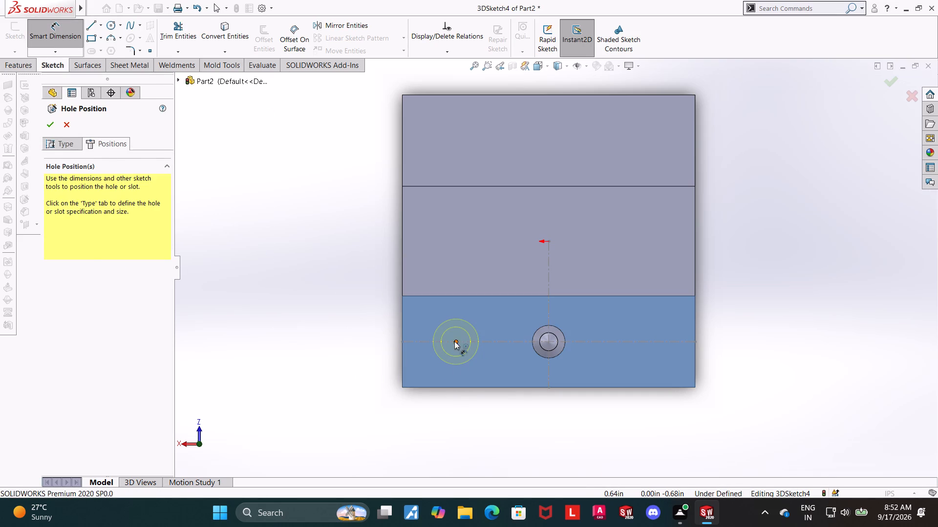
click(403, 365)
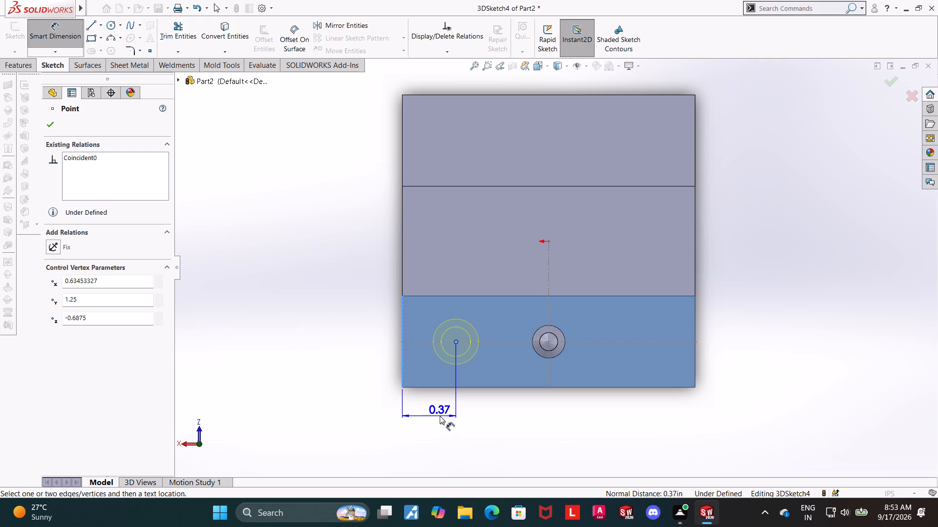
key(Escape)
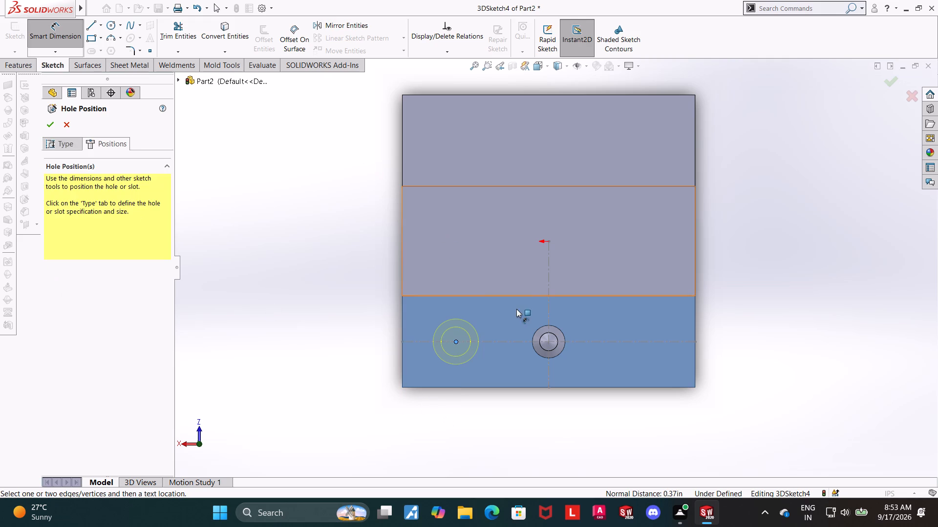
Dimension the tapped hole's centre 0.5 in from the dowel hole's centre along the arm's end face.
click(549, 343)
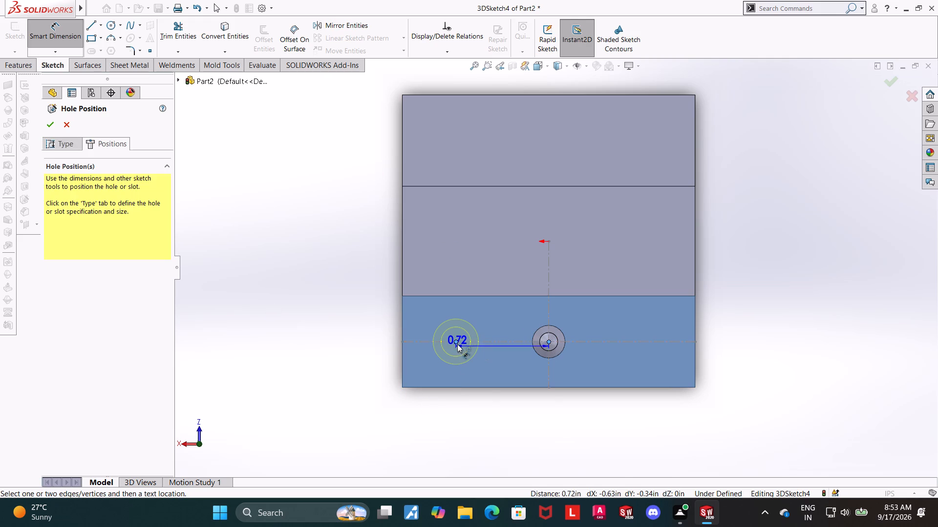
click(492, 422)
text(0.)
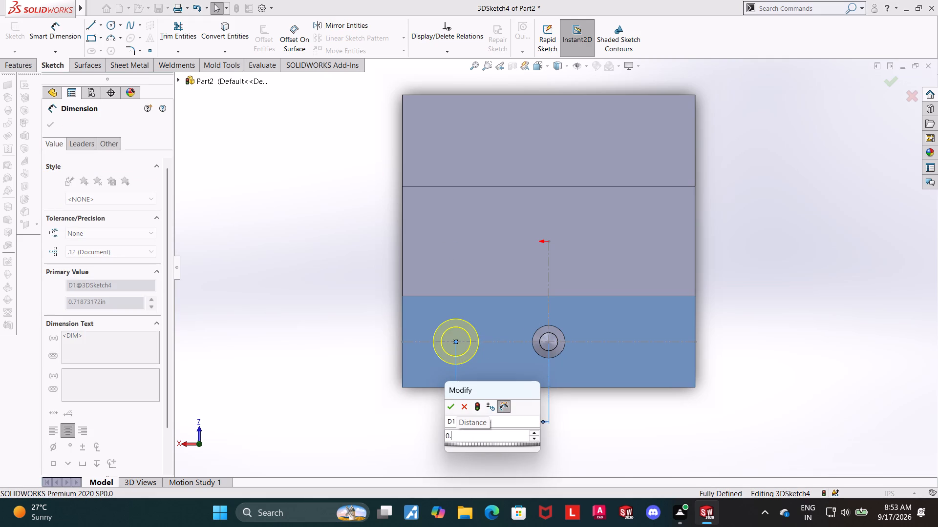
key(5)
key(Return)
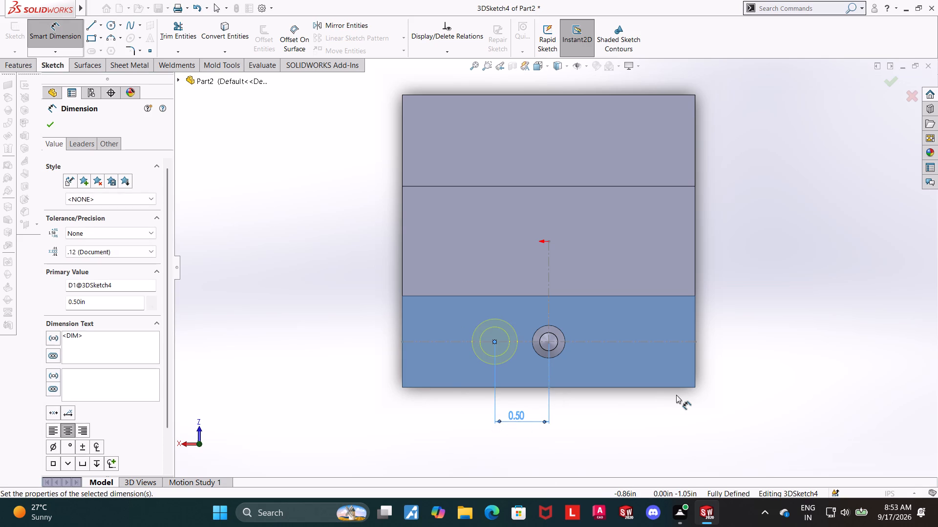
Tilt the model and inspect the countersunk tapped hole's preview inside the arm in wireframe display.
middle_drag(725, 423, 729, 291)
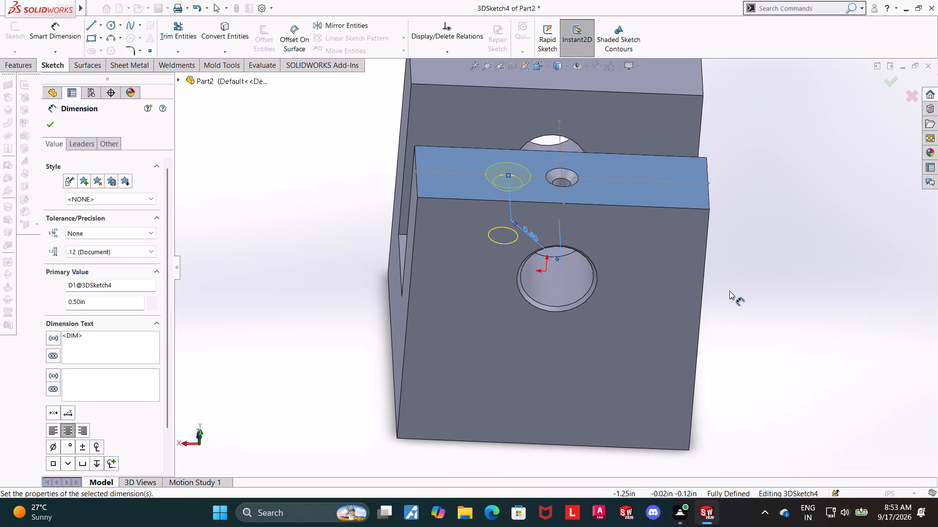
middle_drag(711, 200, 707, 126)
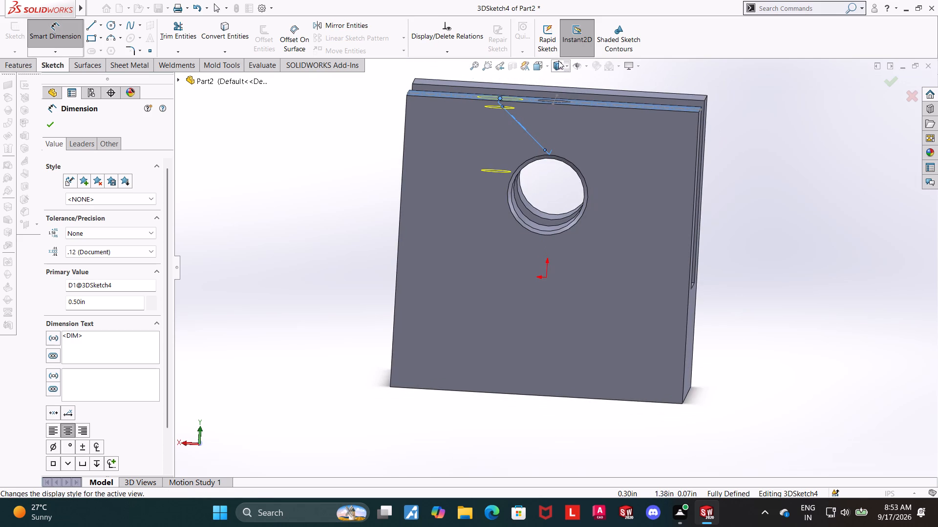
click(558, 61)
click(561, 131)
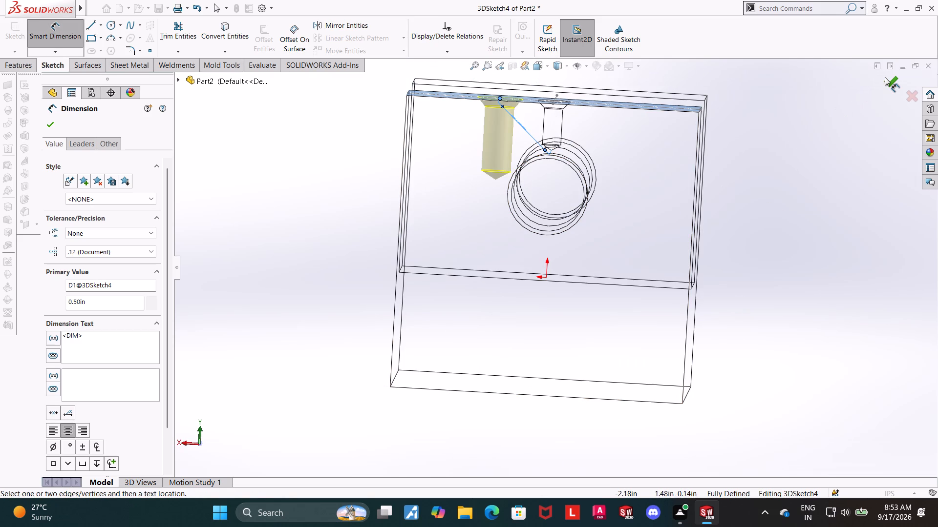
Finish the countersunk 1/4-20 tapped hole at its dimensioned position on the arm's end face.
click(885, 77)
middle_drag(810, 147, 827, 137)
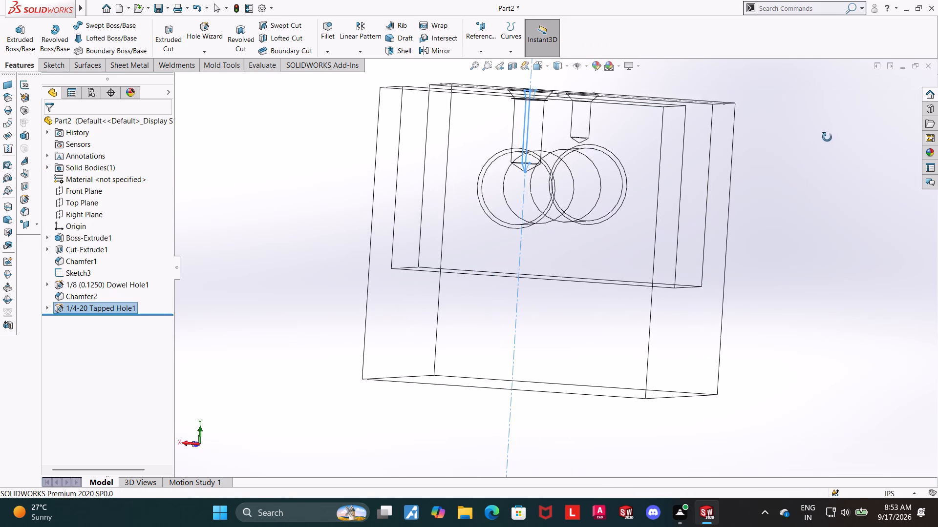
middle_drag(827, 137, 800, 158)
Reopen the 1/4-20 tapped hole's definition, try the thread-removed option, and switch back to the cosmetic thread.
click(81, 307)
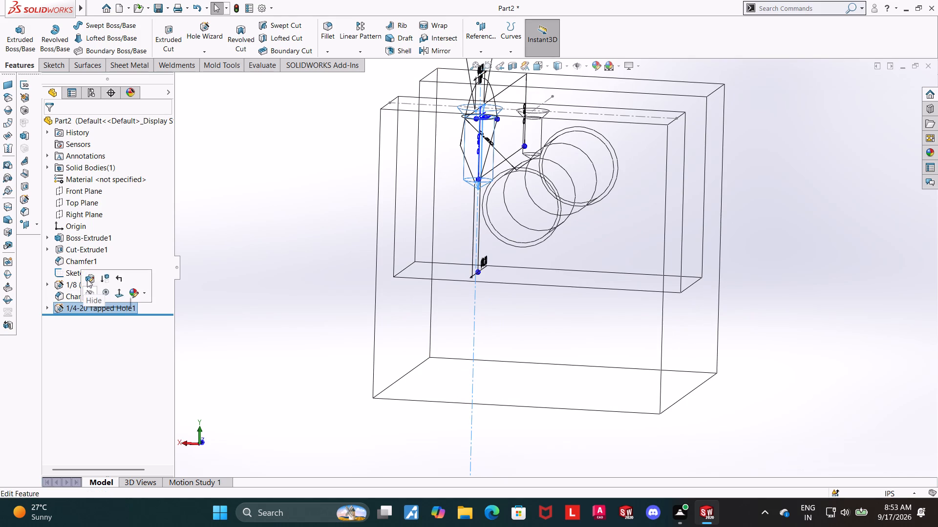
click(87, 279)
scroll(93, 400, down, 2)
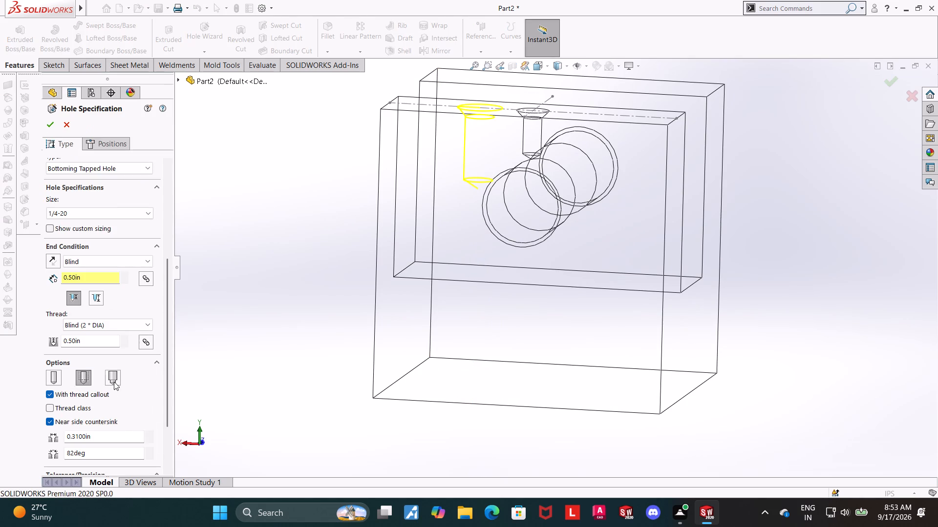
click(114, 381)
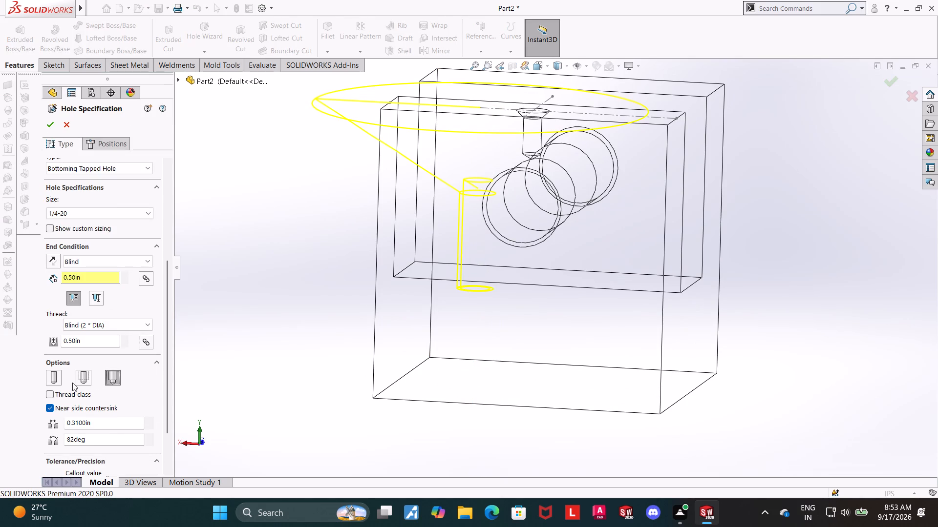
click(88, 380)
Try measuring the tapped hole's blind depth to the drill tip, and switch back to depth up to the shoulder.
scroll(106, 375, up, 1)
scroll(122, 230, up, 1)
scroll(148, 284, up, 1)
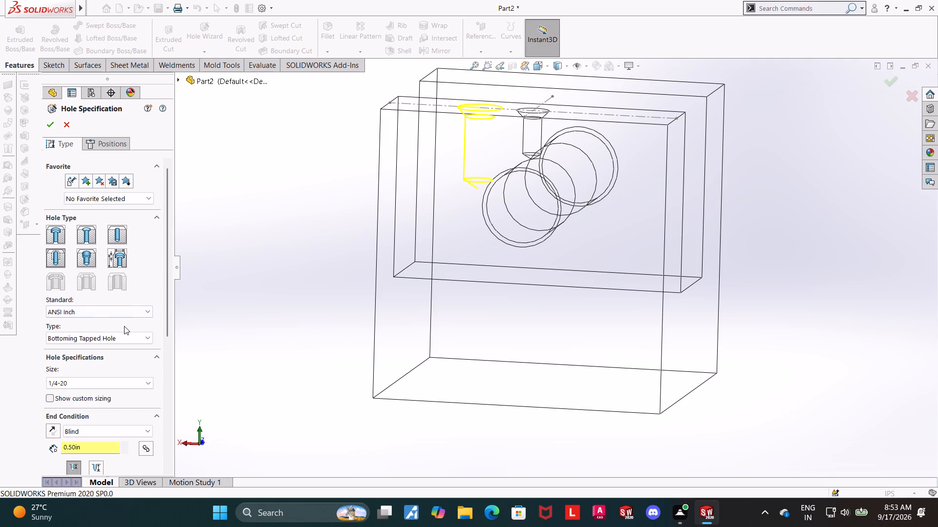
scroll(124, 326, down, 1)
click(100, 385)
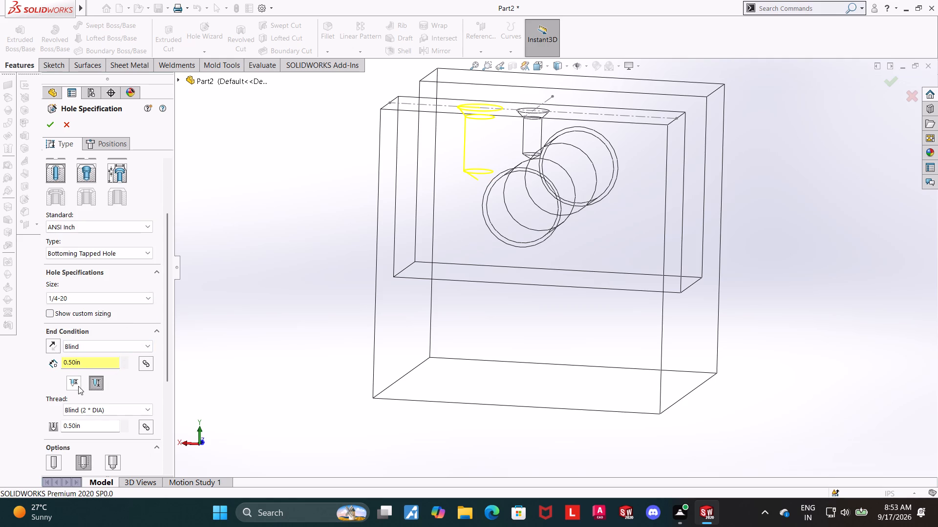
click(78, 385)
Examine the tapped hole's settings and preview from several angles and the back view, checking its clearance to the cross hole.
middle_drag(351, 349, 366, 378)
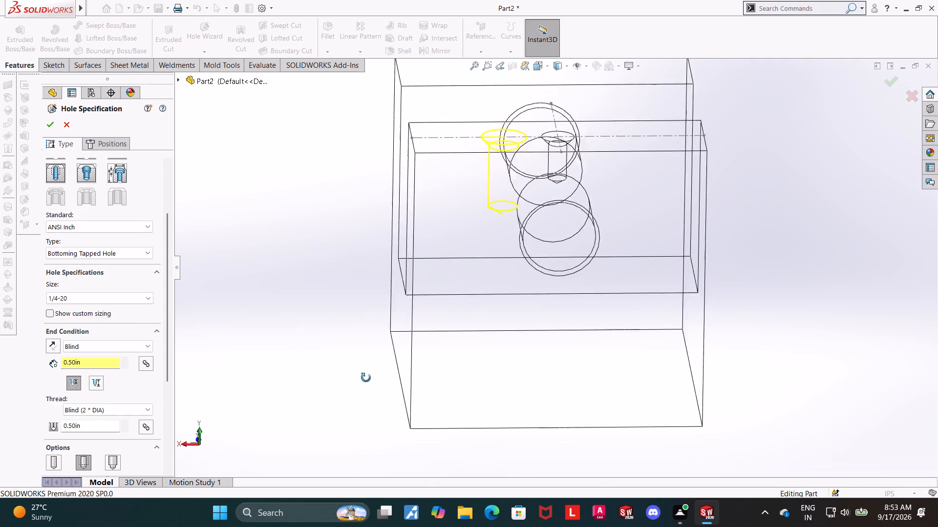
middle_drag(366, 378, 352, 345)
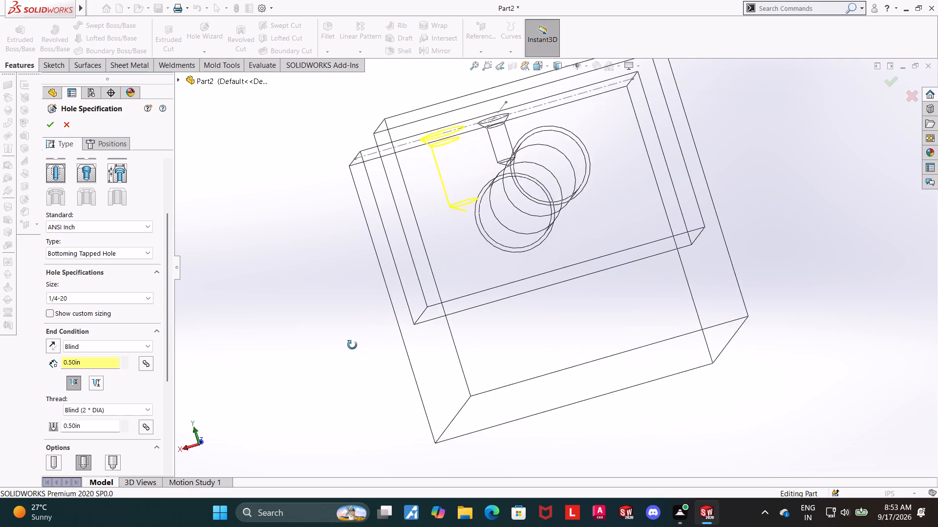
middle_drag(352, 345, 335, 333)
scroll(129, 375, down, 1)
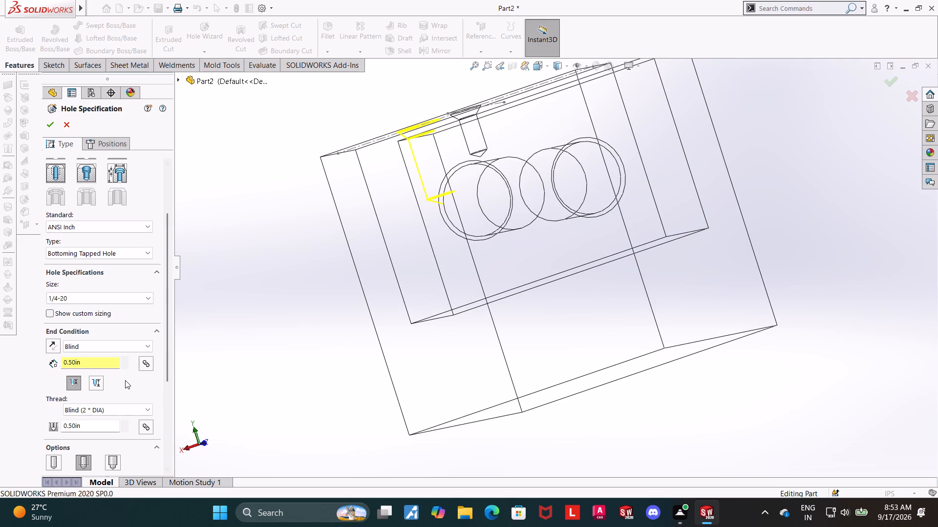
scroll(125, 380, down, 2)
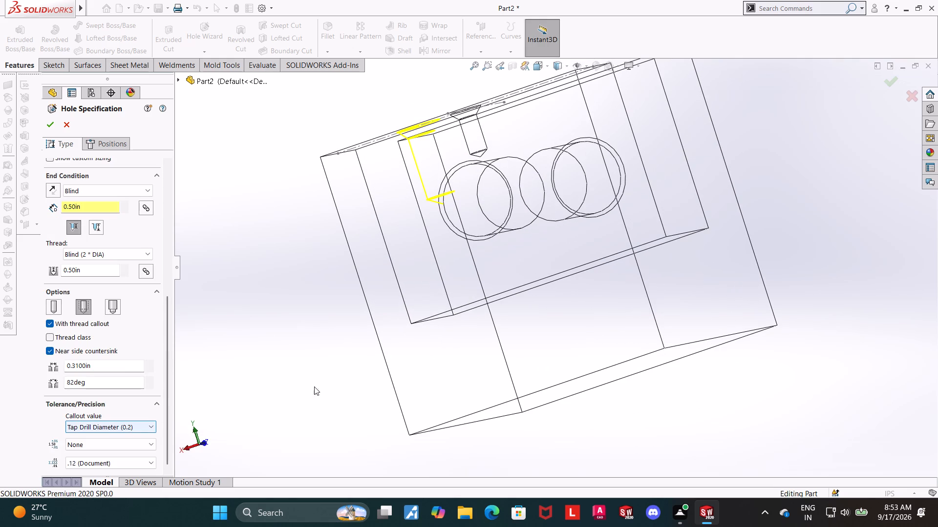
middle_drag(331, 370, 349, 415)
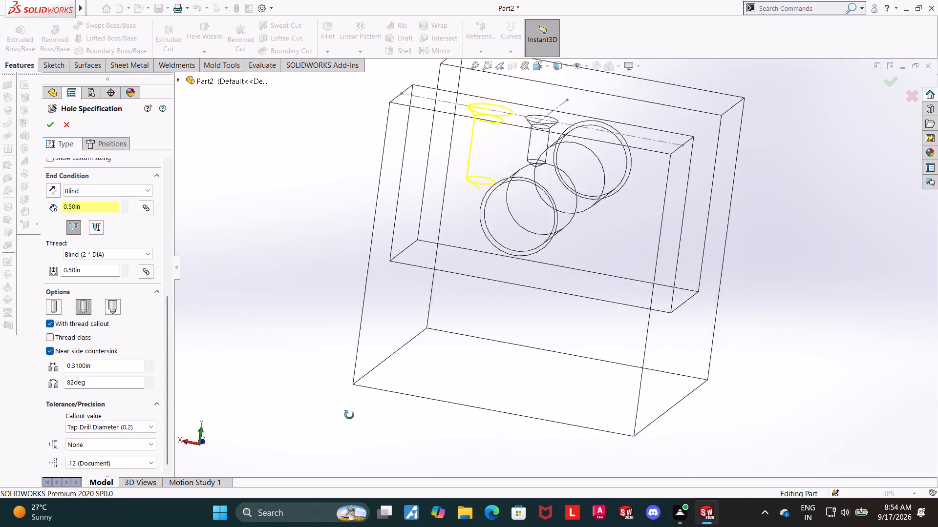
middle_drag(349, 415, 409, 371)
scroll(424, 362, up, 1)
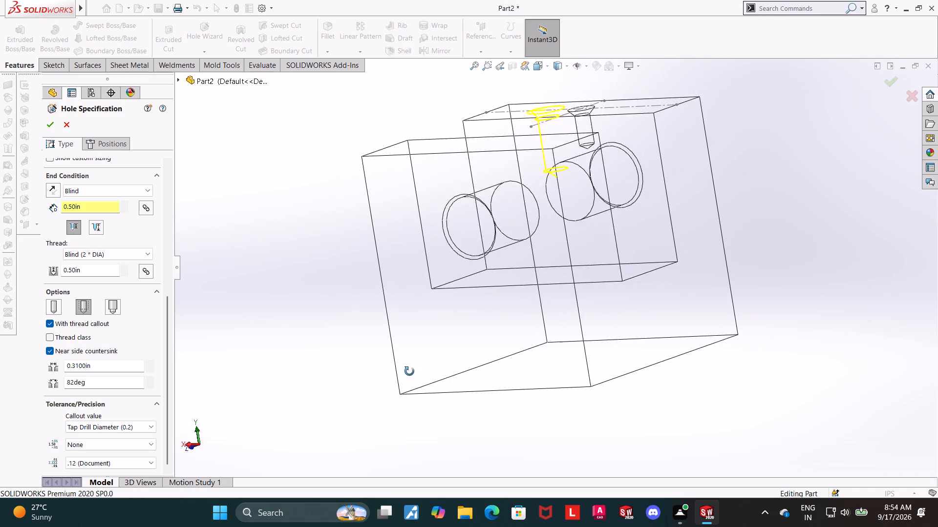
middle_drag(409, 371, 438, 415)
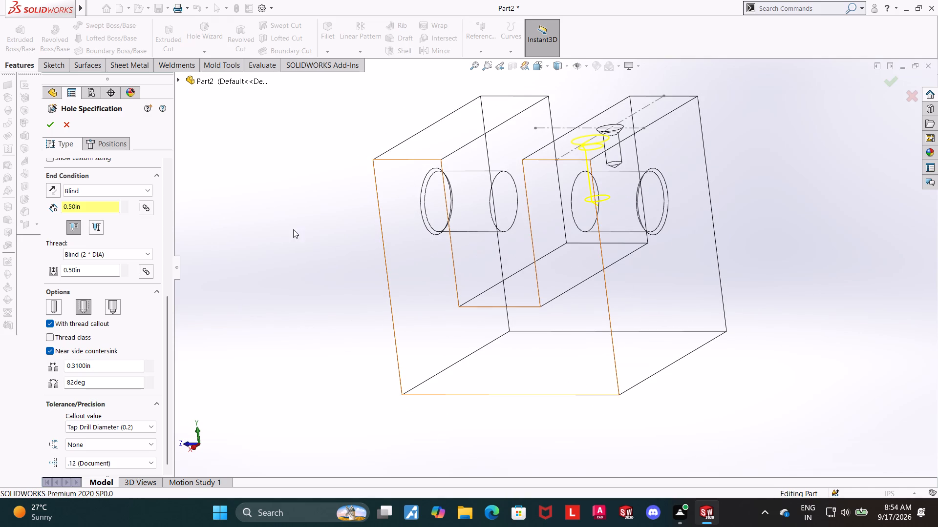
scroll(293, 229, up, 1)
middle_drag(287, 229, 274, 233)
scroll(210, 205, up, 1)
click(534, 66)
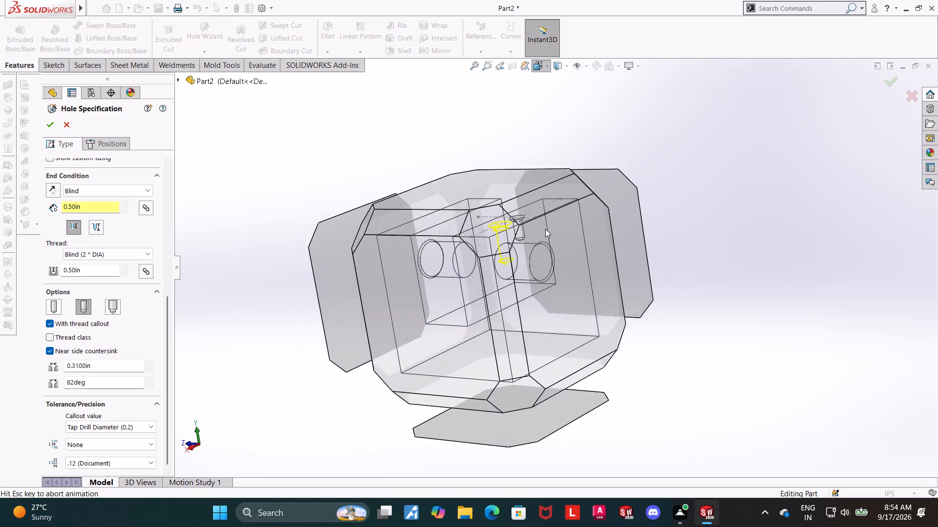
click(497, 304)
scroll(509, 167, down, 2)
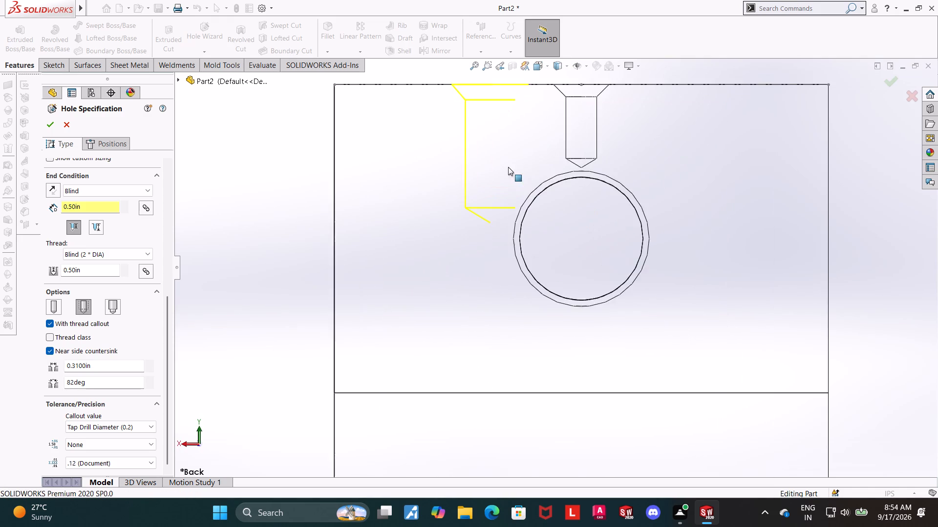
scroll(555, 164, up, 3)
click(52, 127)
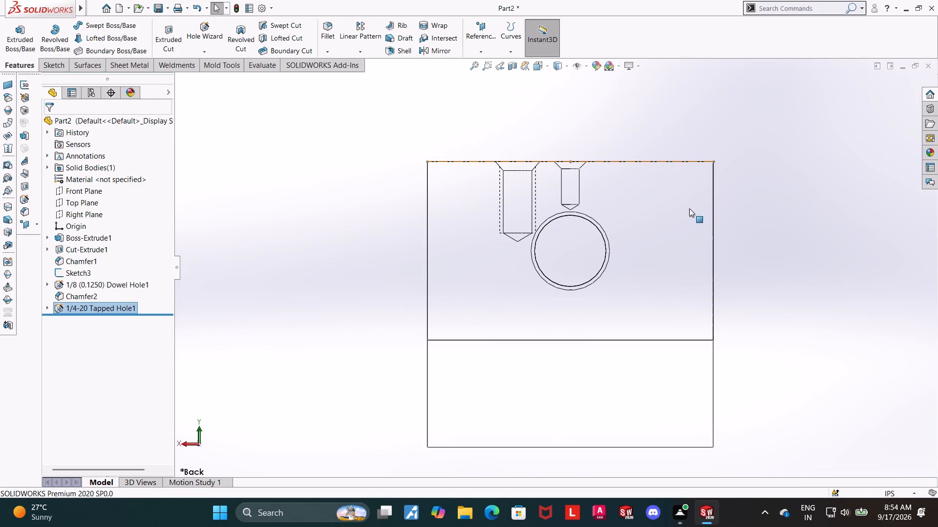
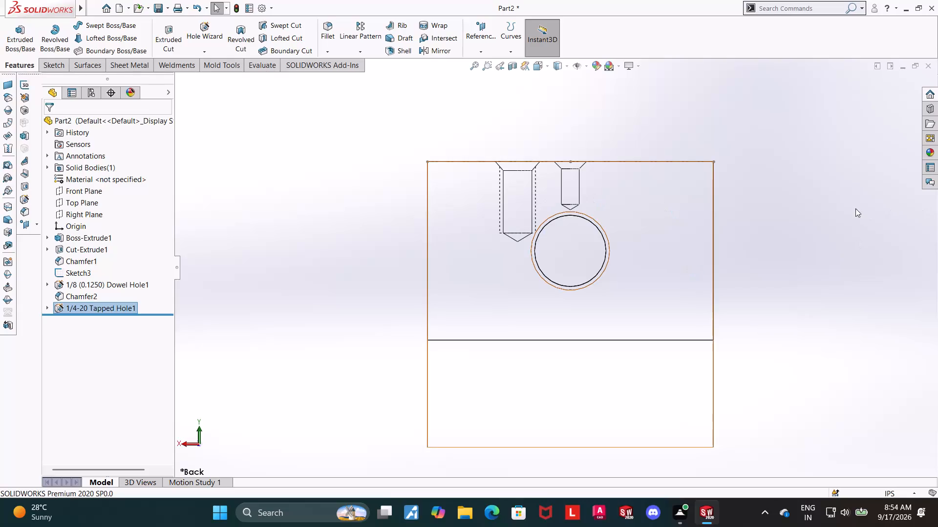
Examine the dowel hole, tapped hole and cross hole from several tilted angles and from the top view.
middle_drag(826, 206, 824, 257)
click(823, 259)
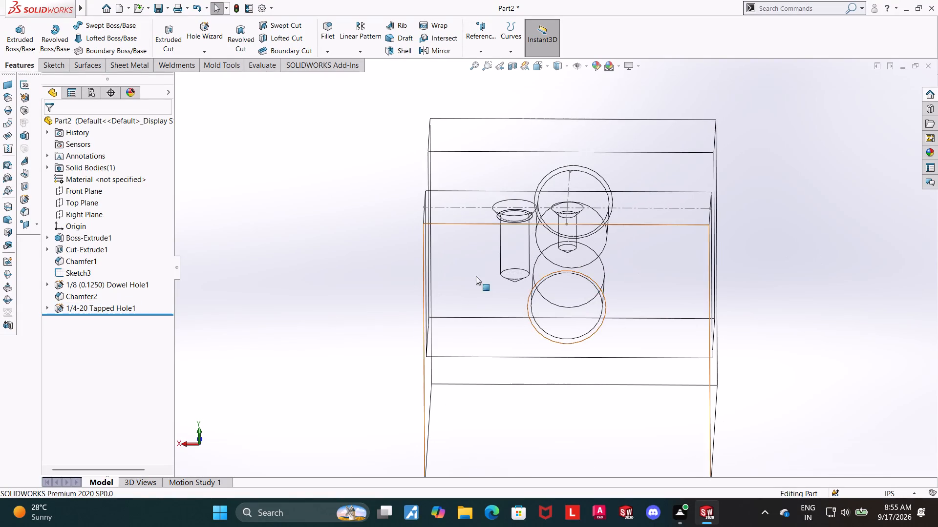
scroll(584, 254, up, 5)
middle_drag(633, 242, 637, 258)
scroll(608, 237, up, 1)
scroll(607, 235, down, 5)
middle_drag(630, 290, 630, 323)
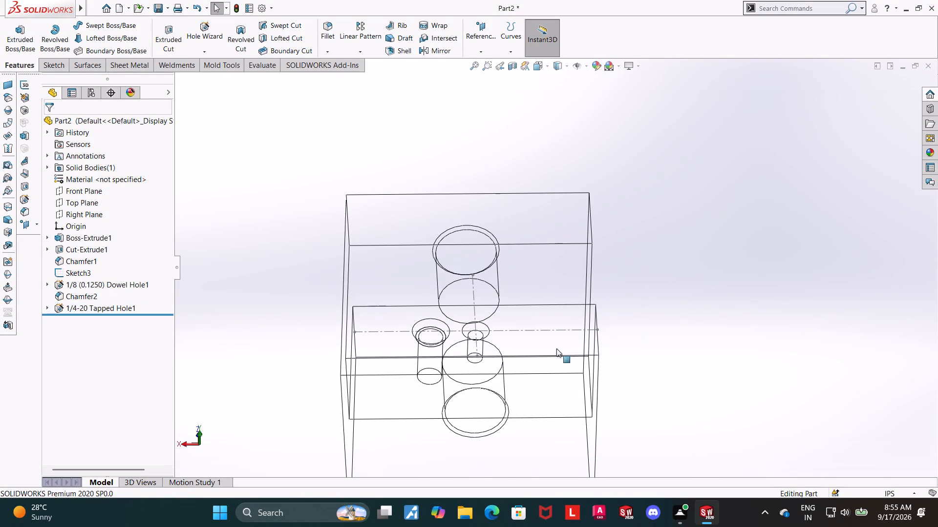
click(538, 66)
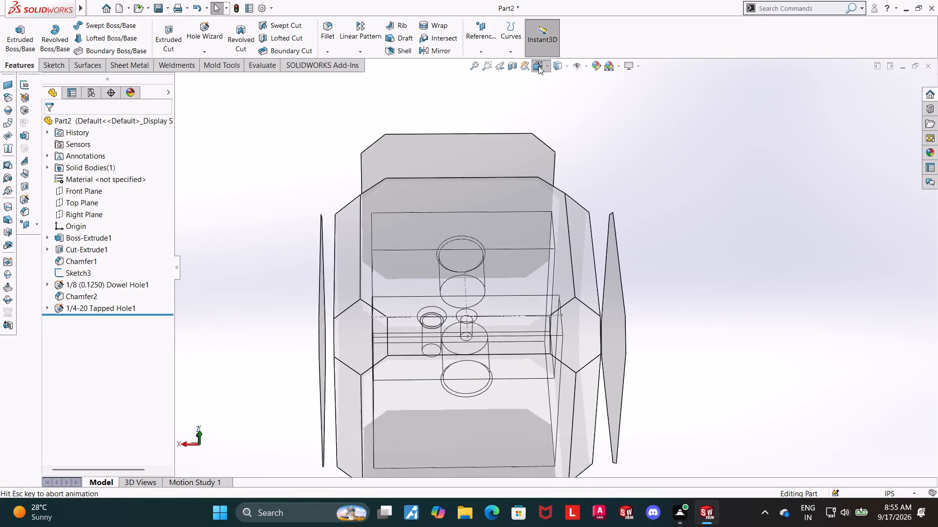
click(480, 306)
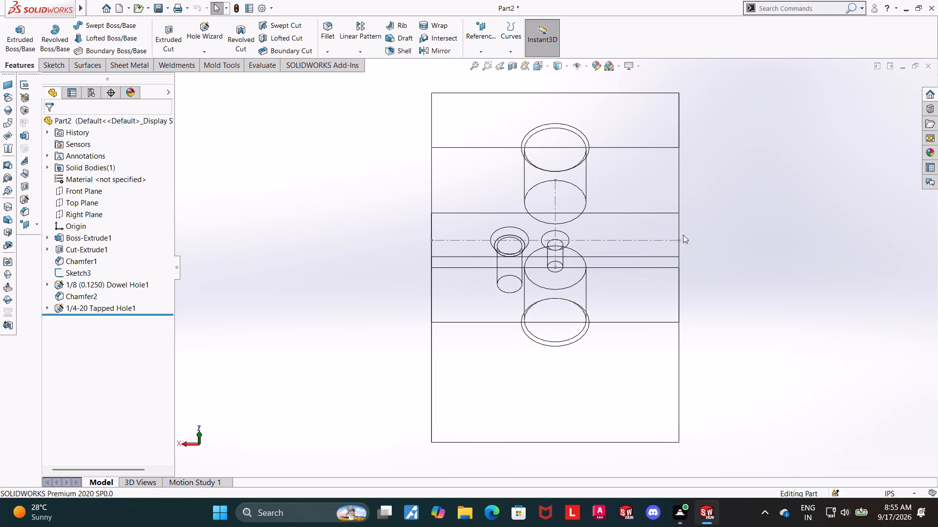
click(342, 292)
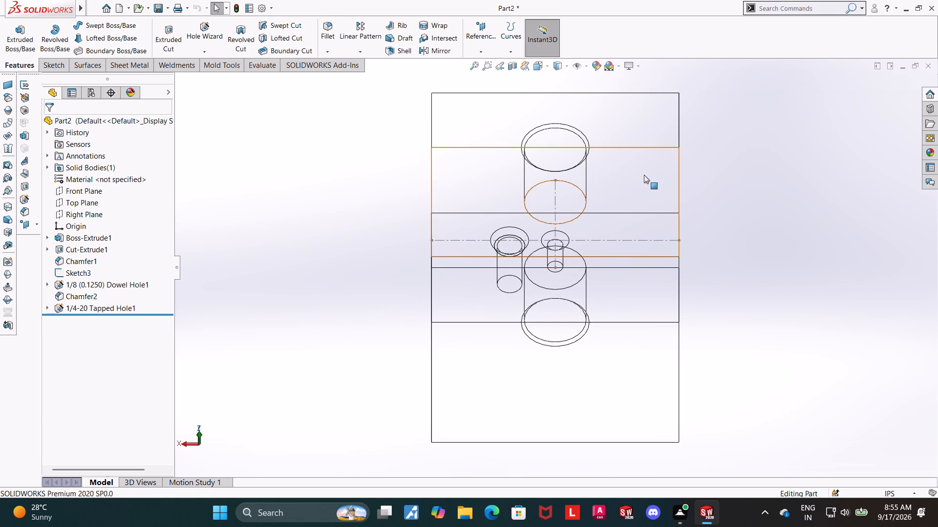
scroll(721, 187, up, 1)
middle_drag(722, 192, 722, 222)
scroll(722, 231, down, 1)
click(542, 63)
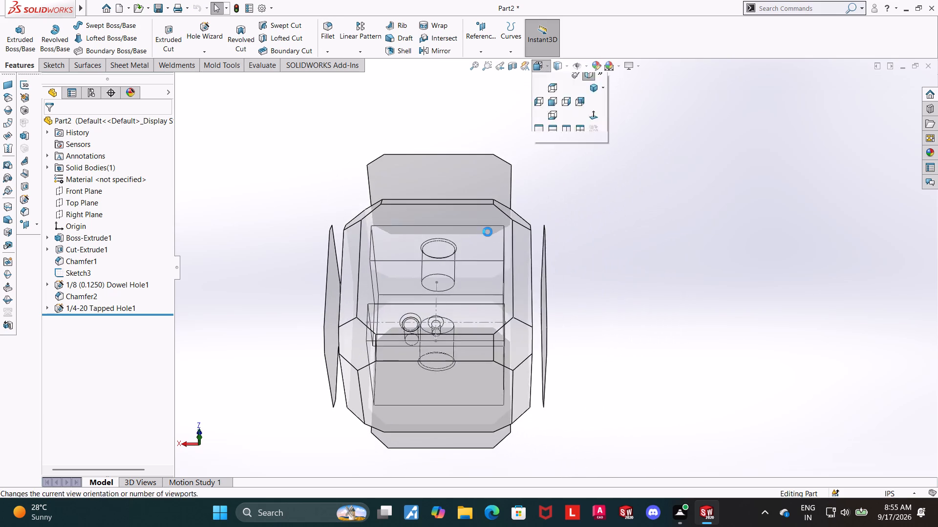
click(475, 246)
scroll(749, 401, down, 1)
scroll(741, 397, up, 3)
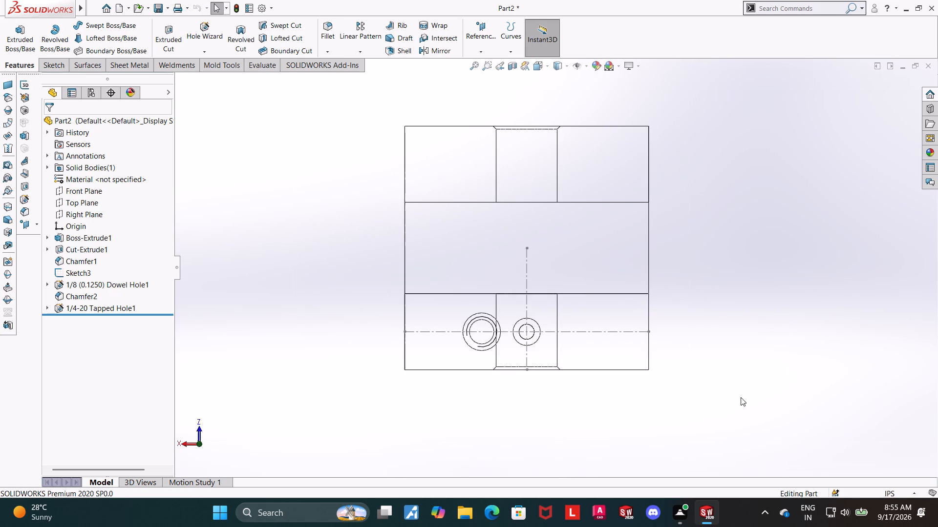
scroll(623, 350, down, 1)
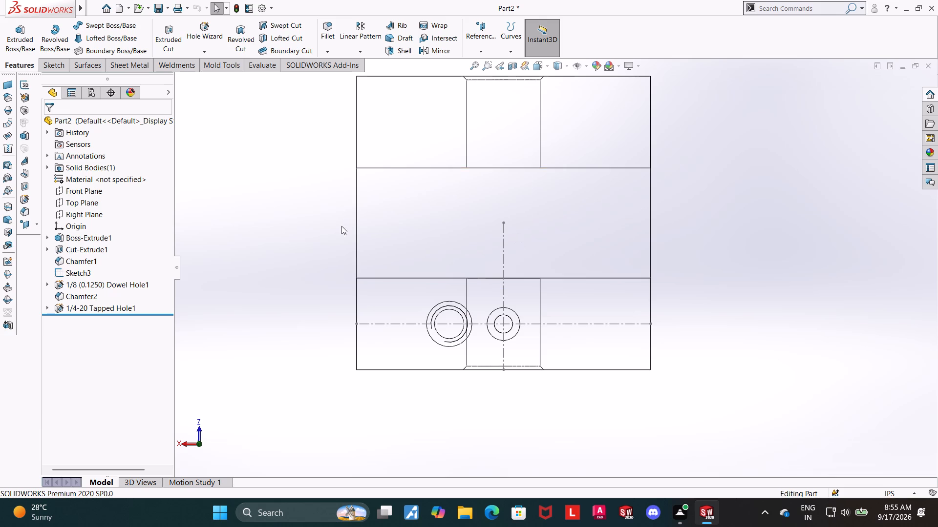
Place a second countersunk 1/4-20 bottoming tapped hole on the arm end's centreline, about 0.53 in beyond the dowel hole, opposite the first.
click(212, 33)
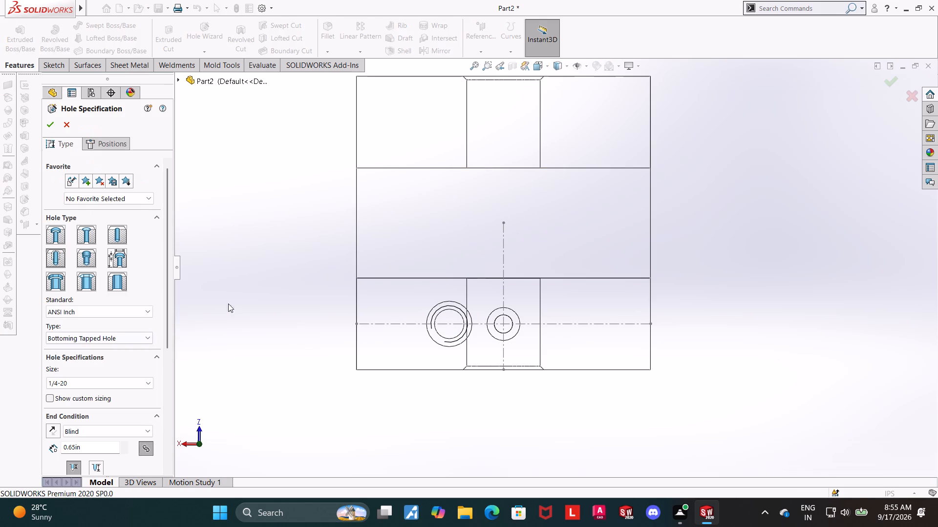
scroll(125, 365, down, 1)
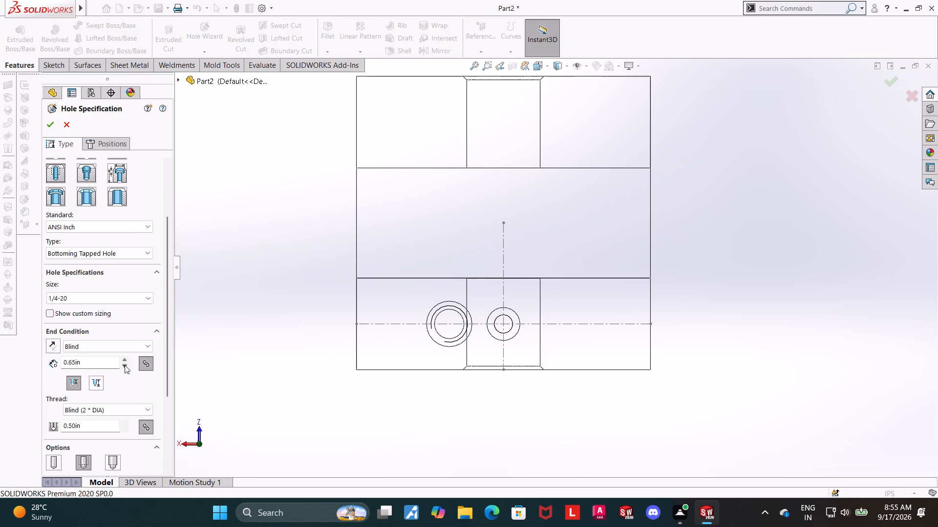
scroll(136, 431, down, 2)
scroll(146, 363, down, 1)
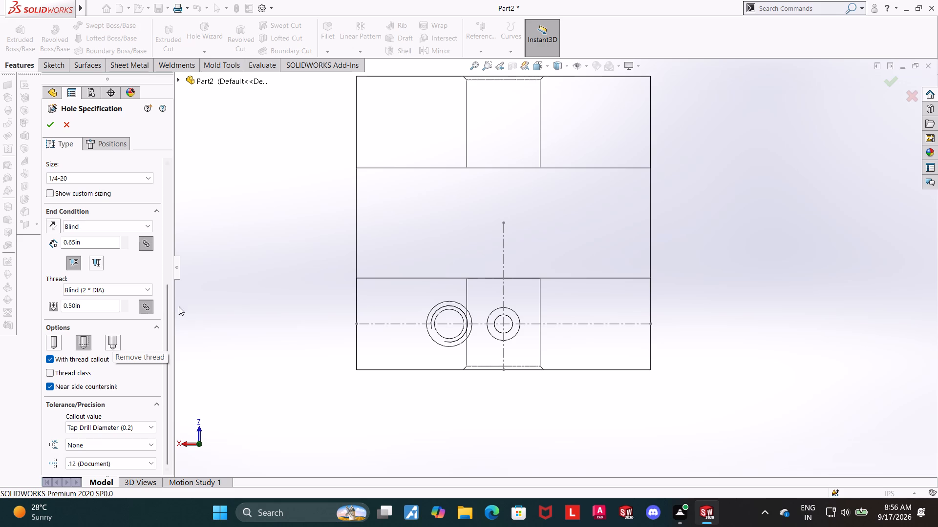
scroll(218, 299, down, 1)
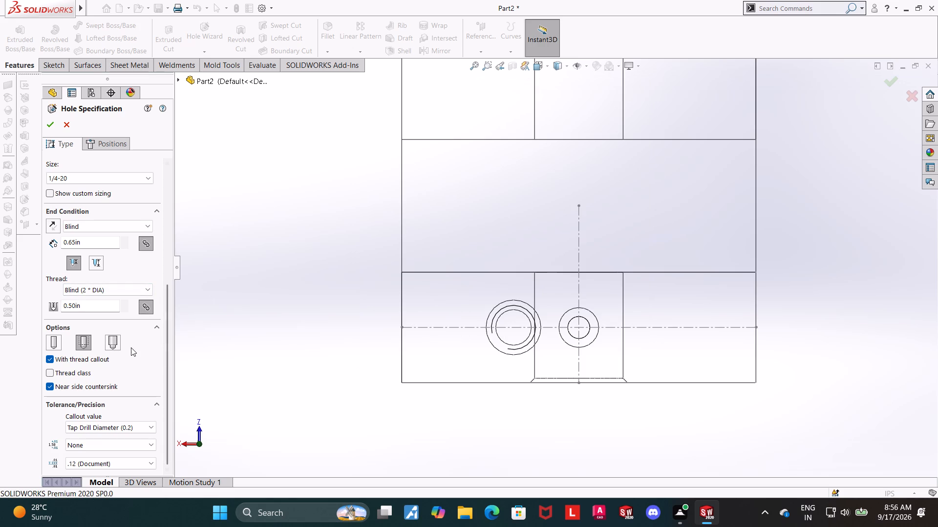
scroll(132, 347, down, 1)
scroll(125, 461, down, 1)
click(107, 141)
click(102, 243)
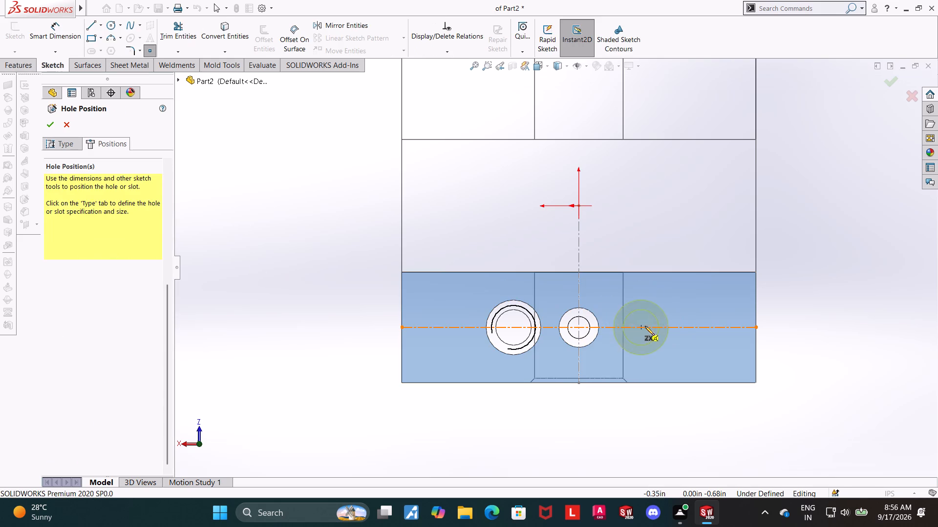
click(651, 327)
key(Escape)
key(Escape)
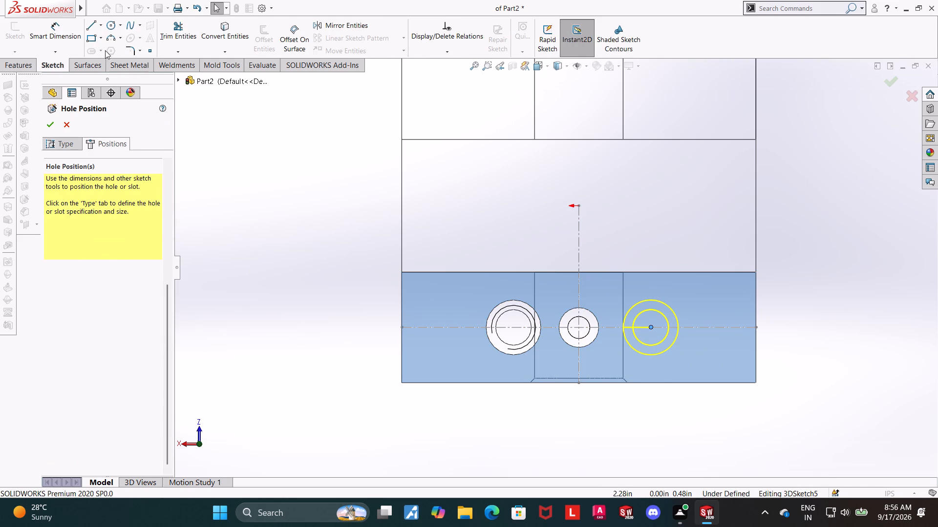
Dimension the new tapped hole's centre 0.5 in from the dowel hole's centre and finish the hole.
click(71, 30)
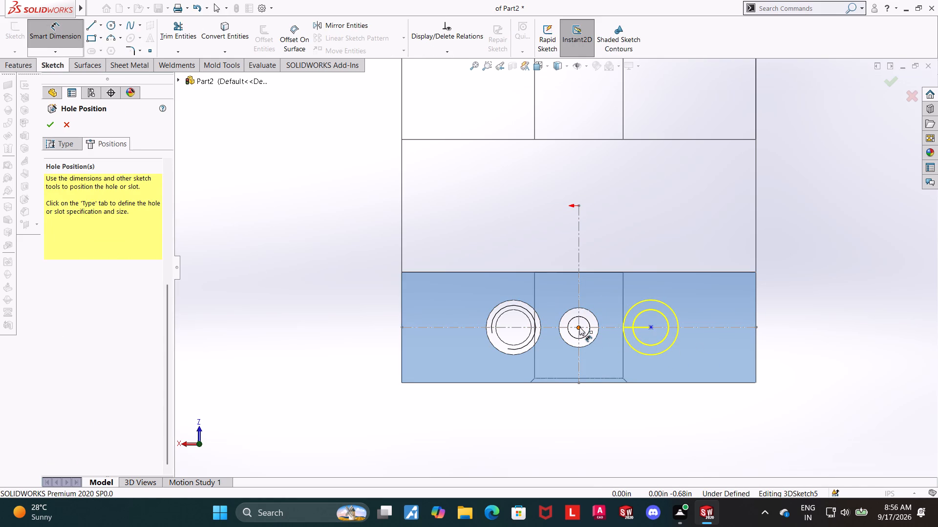
click(579, 327)
click(649, 326)
click(614, 398)
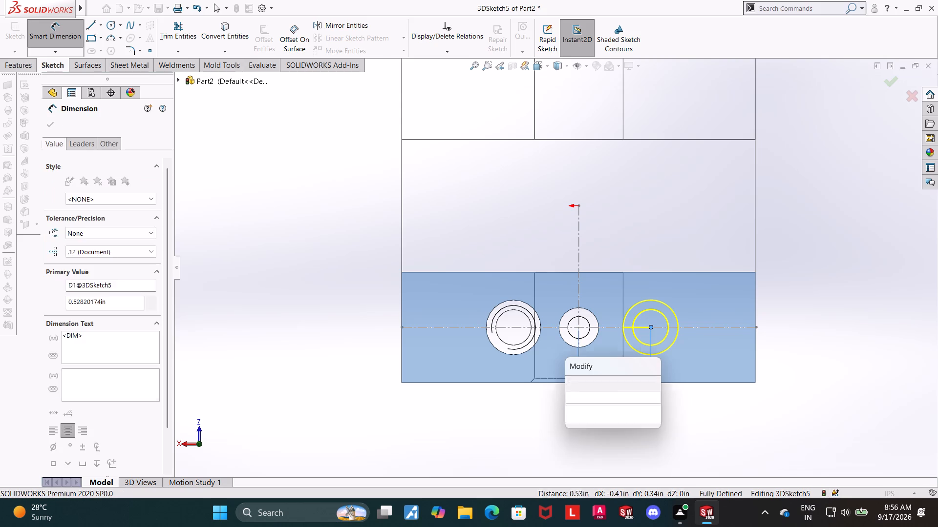
text(0.5)
key(Return)
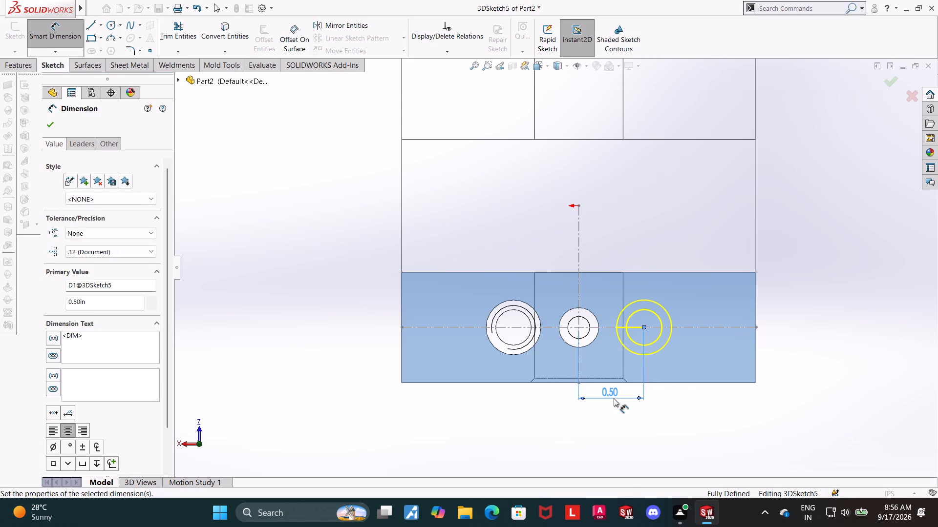
click(887, 80)
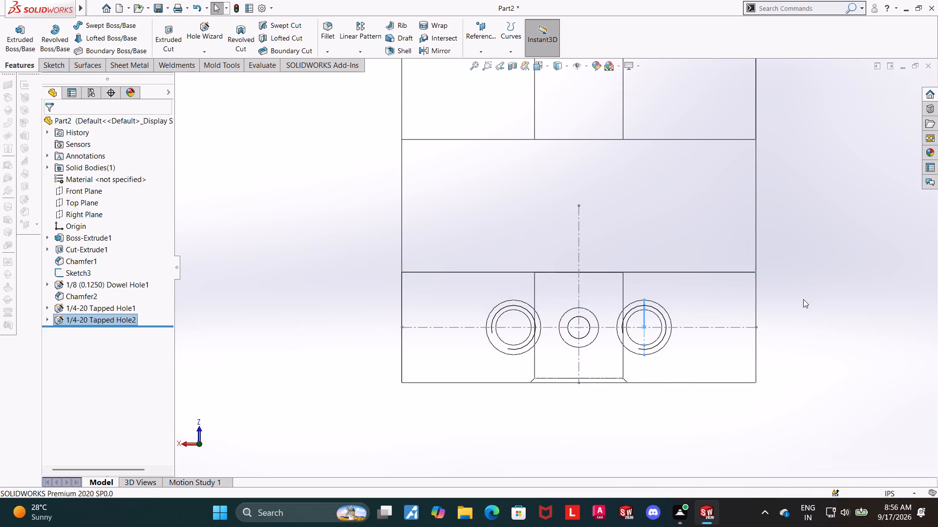
Reopen the second 1/4-20 tapped hole's definition and set its blind hole depth to 0.5 in.
middle_drag(804, 289, 806, 167)
click(807, 189)
middle_drag(813, 249, 817, 189)
scroll(815, 189, up, 5)
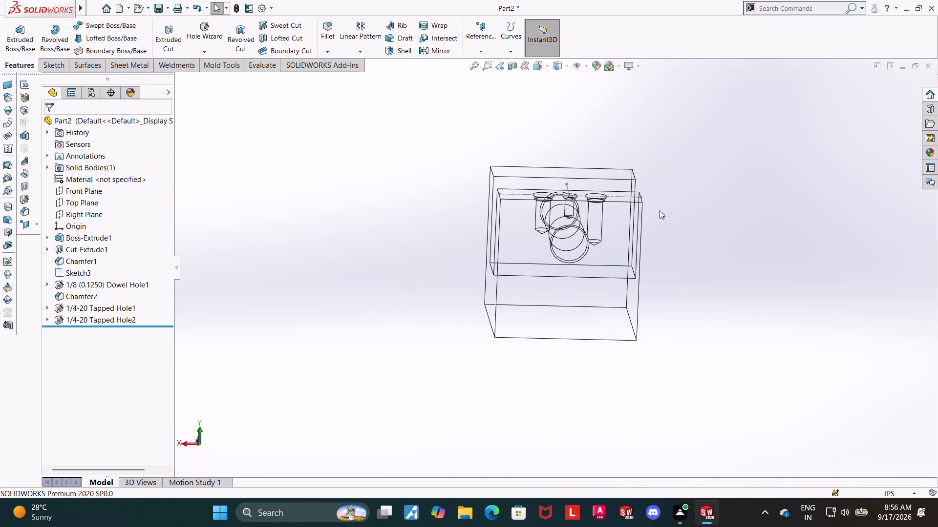
click(84, 322)
click(95, 293)
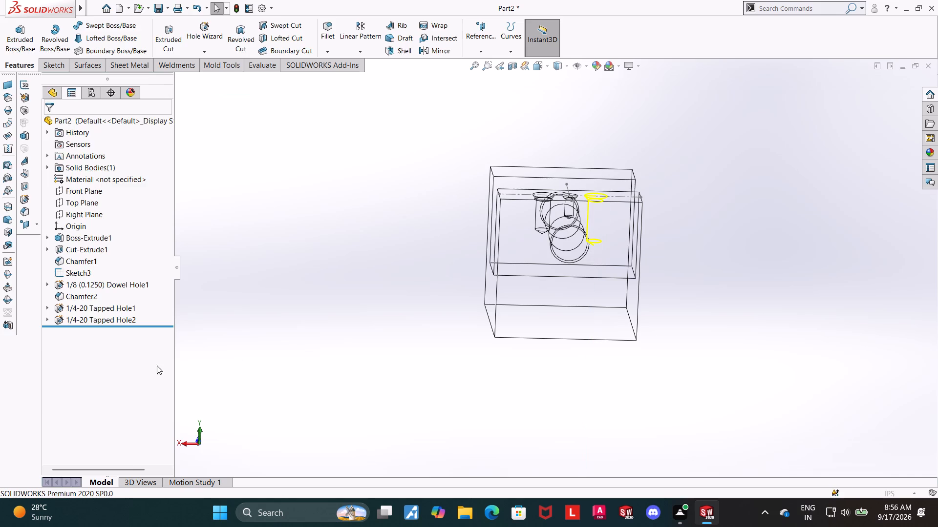
scroll(123, 367, down, 1)
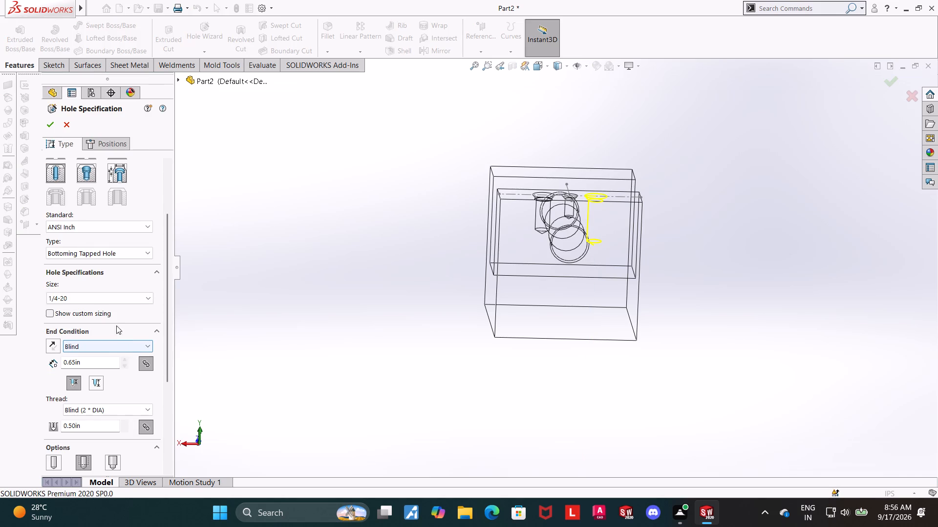
drag(91, 362, 21, 361)
text(0.5)
key(Return)
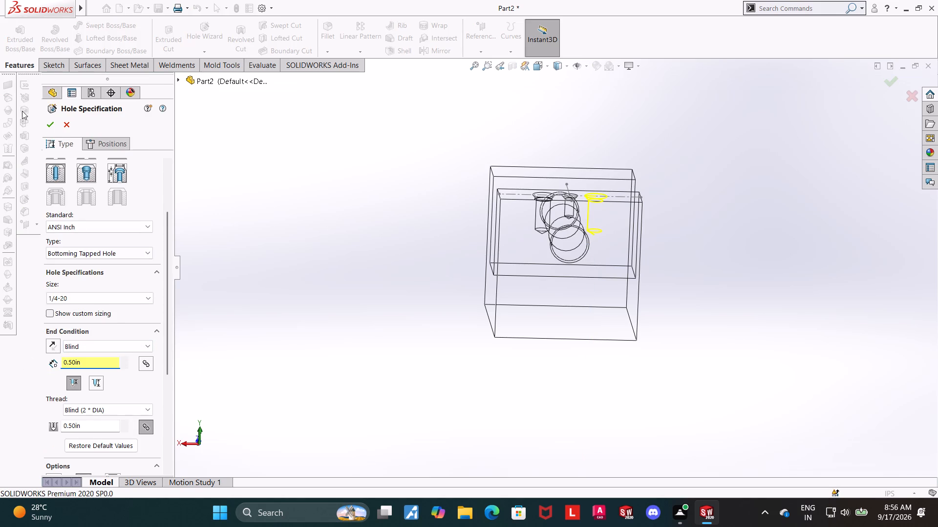
click(47, 125)
click(460, 412)
Check the depths of both tapped holes against the cross hole in the back view.
scroll(524, 402, up, 1)
middle_drag(492, 376, 488, 319)
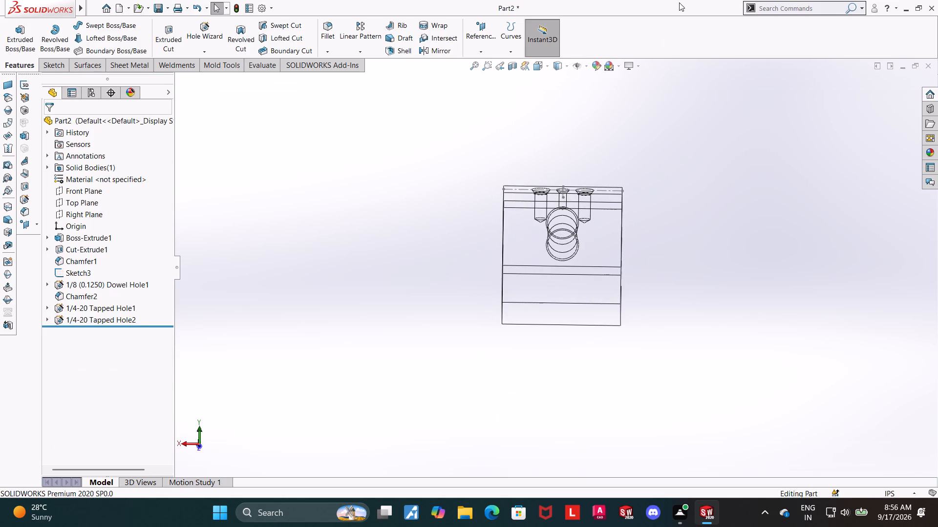
click(536, 63)
click(487, 292)
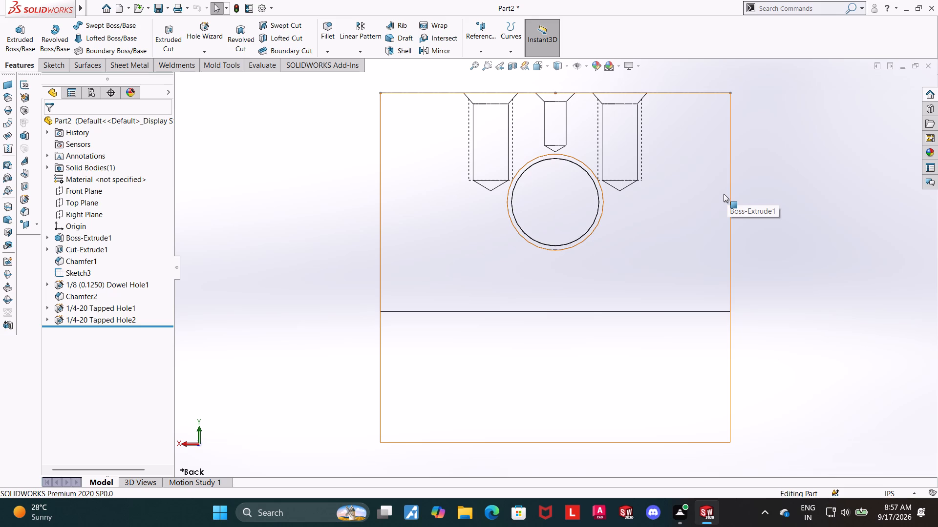
scroll(724, 194, up, 1)
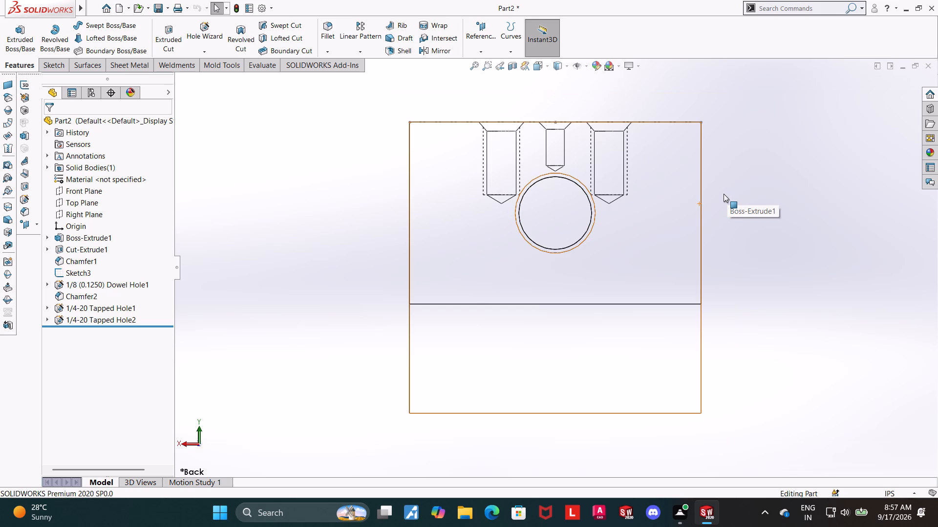
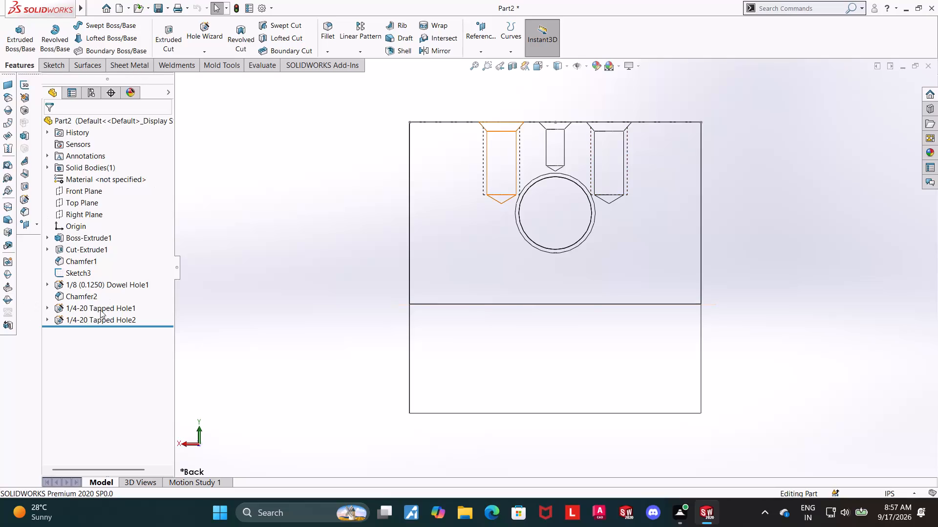
Reopen the first 1/4-20 tapped hole's definition, enable custom sizing and set its angle at bottom to 82 degrees.
click(101, 310)
click(104, 280)
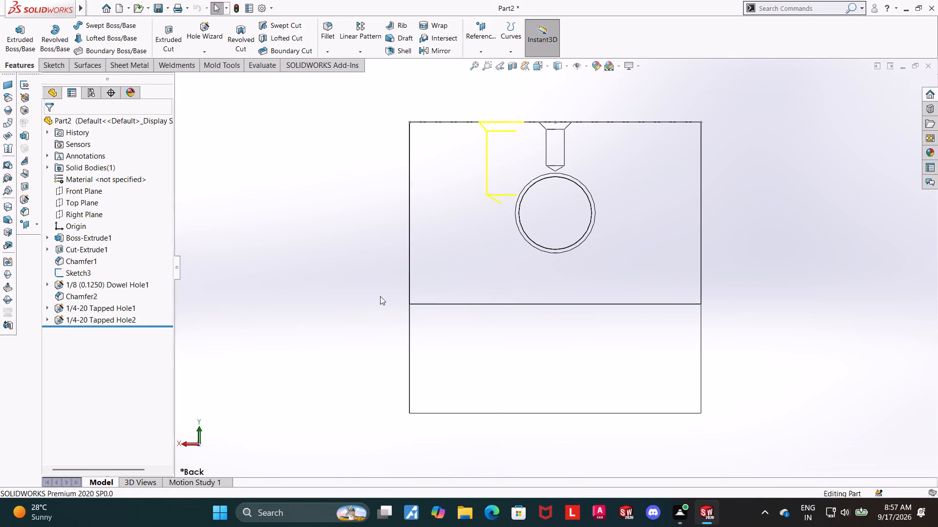
scroll(113, 394, down, 1)
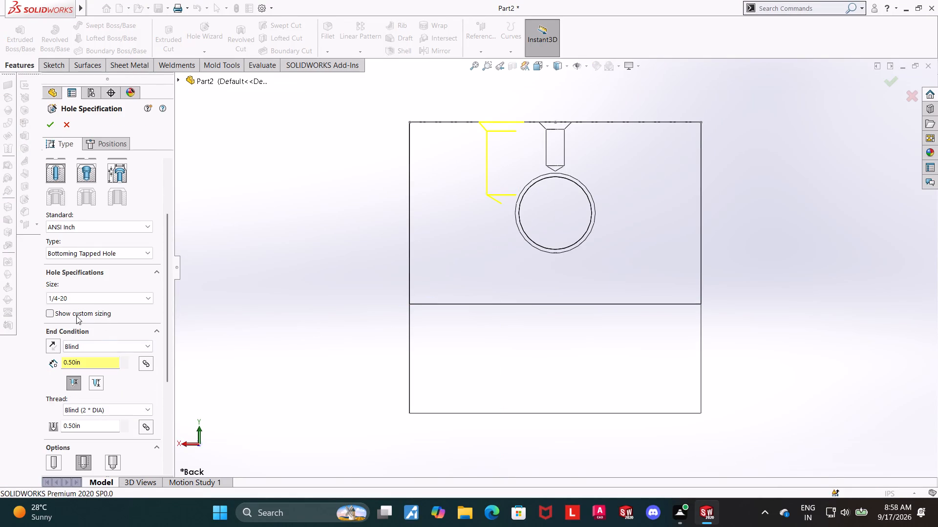
click(50, 313)
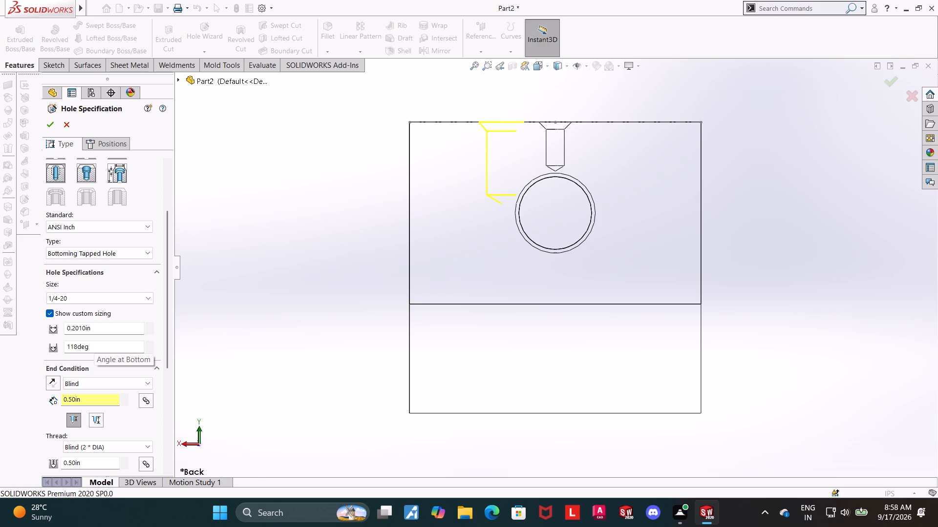
drag(103, 346, 0, 357)
text(82)
key(Return)
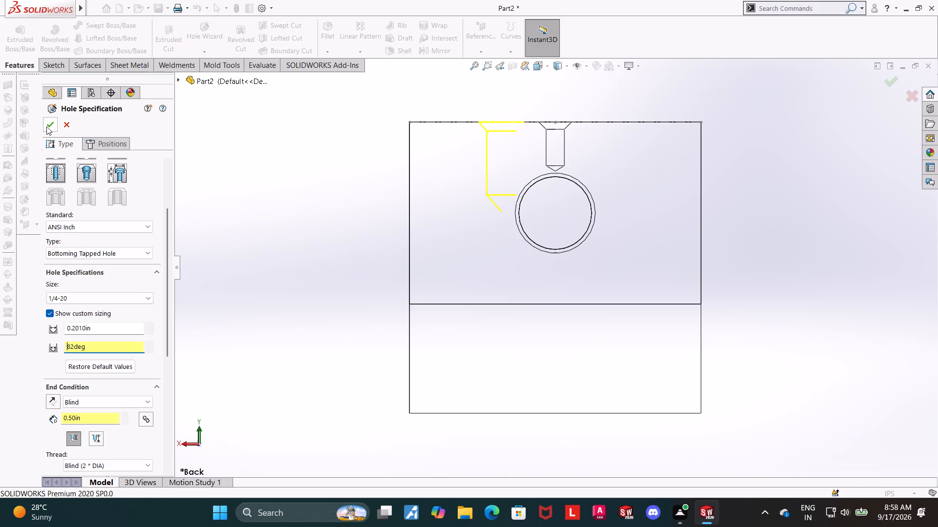
click(50, 126)
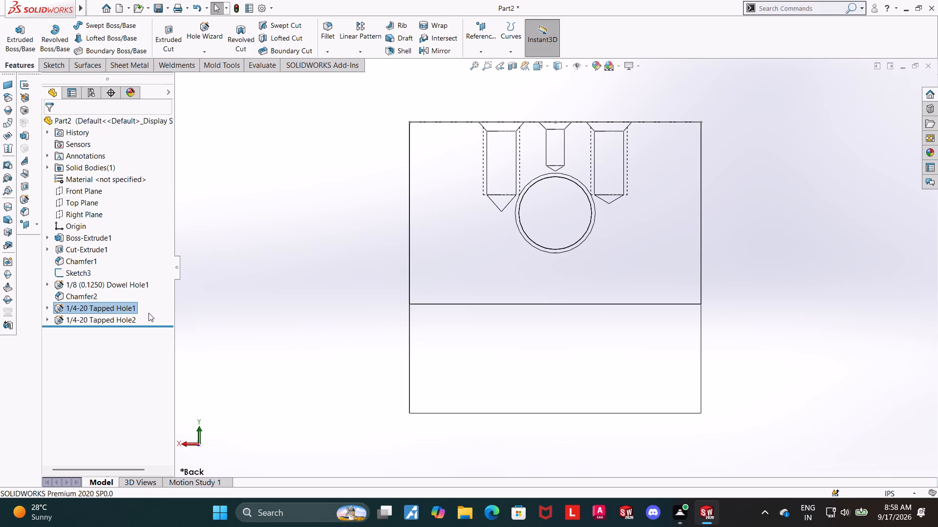
Inspect the tapped holes and dowel hole from angled views and looking straight onto the arm's end face.
middle_drag(689, 247, 688, 510)
middle_drag(673, 416, 673, 390)
scroll(664, 354, up, 1)
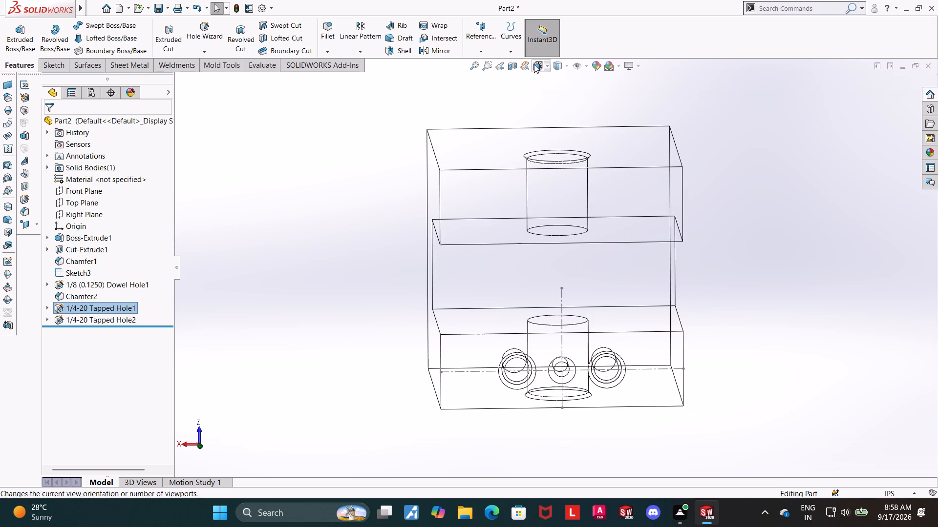
click(534, 64)
click(453, 386)
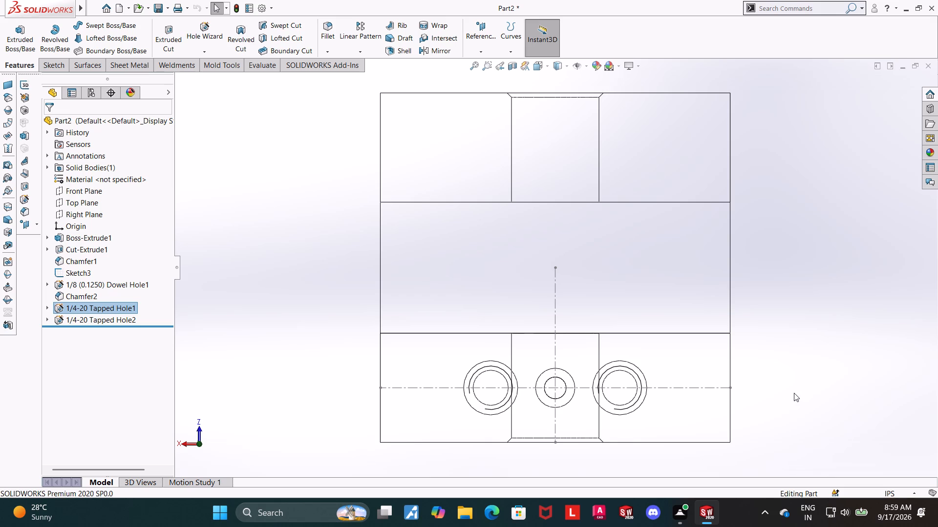
scroll(763, 392, up, 3)
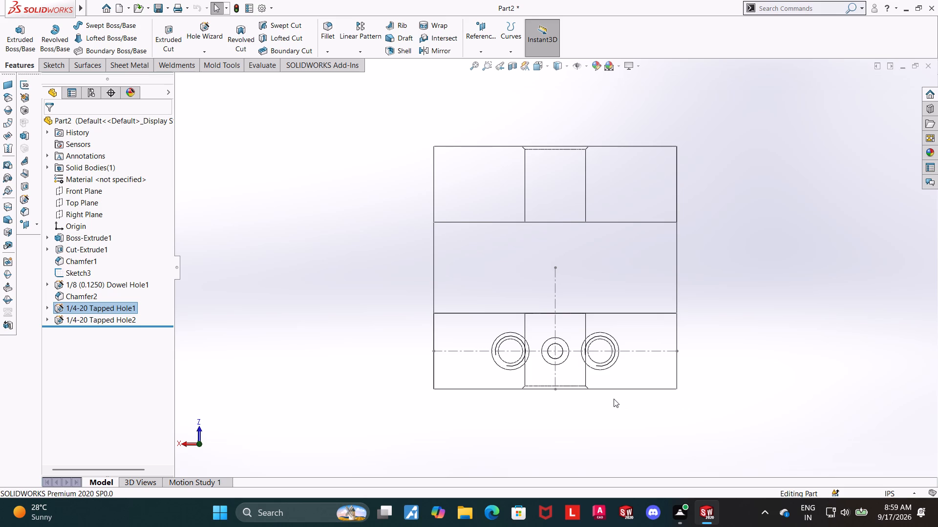
middle_drag(590, 391, 585, 284)
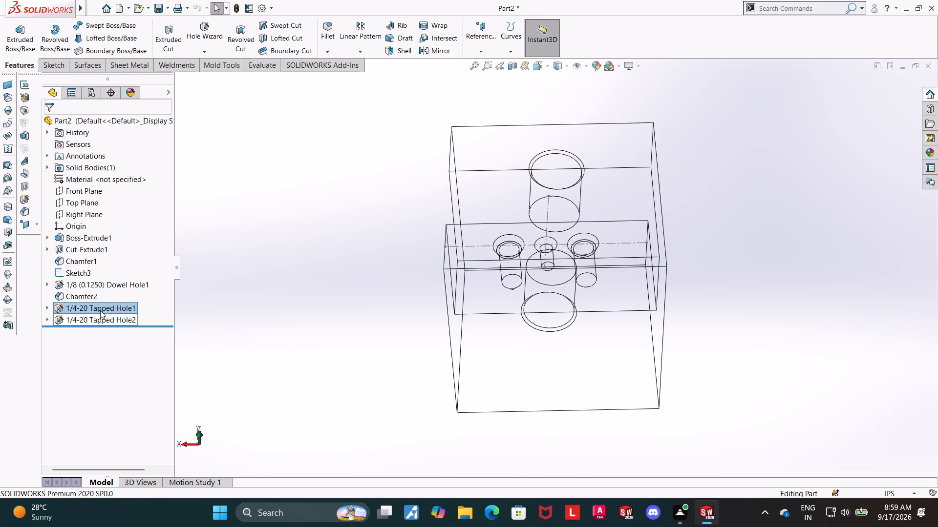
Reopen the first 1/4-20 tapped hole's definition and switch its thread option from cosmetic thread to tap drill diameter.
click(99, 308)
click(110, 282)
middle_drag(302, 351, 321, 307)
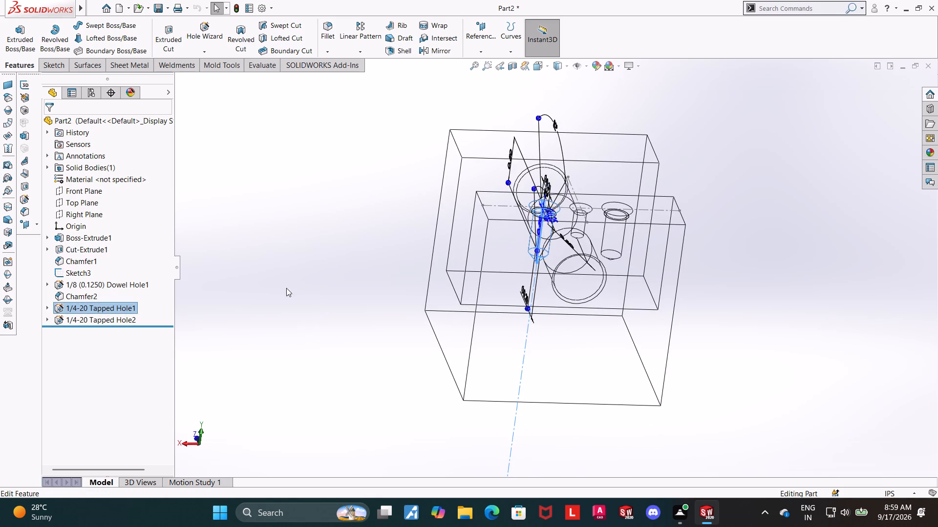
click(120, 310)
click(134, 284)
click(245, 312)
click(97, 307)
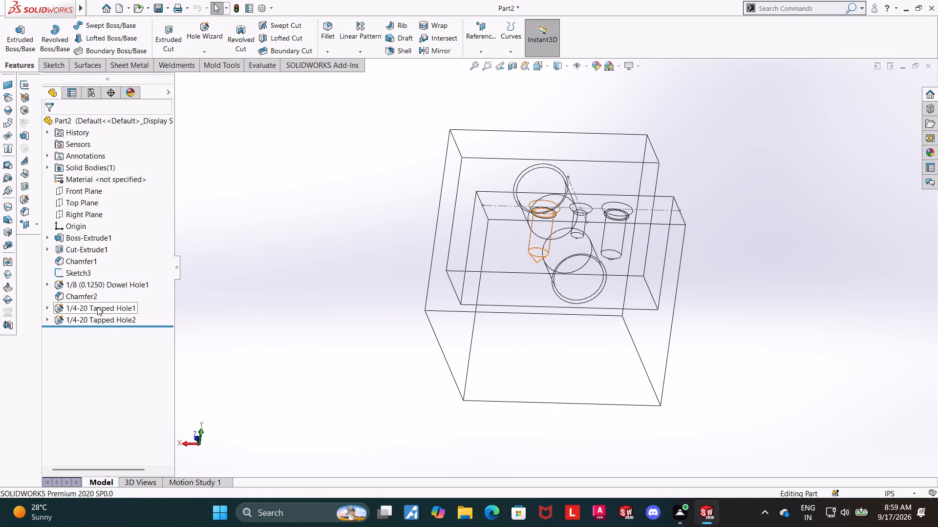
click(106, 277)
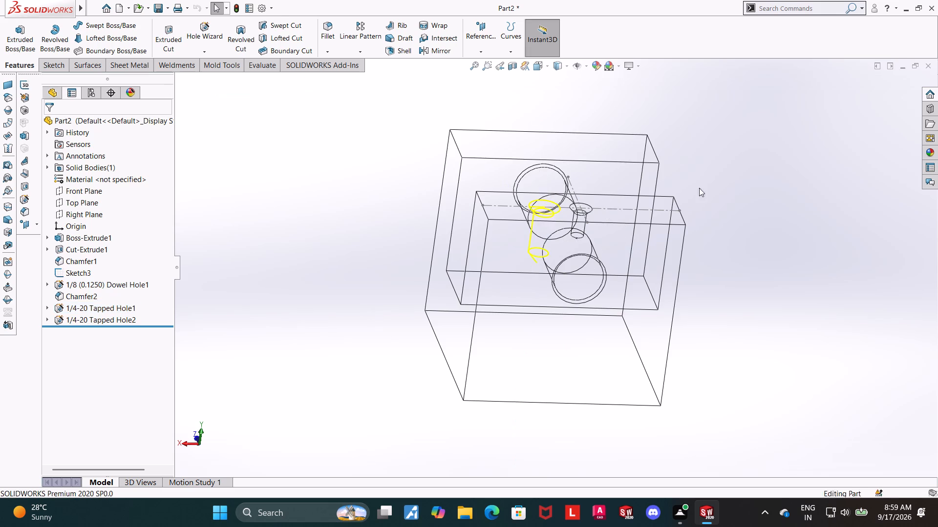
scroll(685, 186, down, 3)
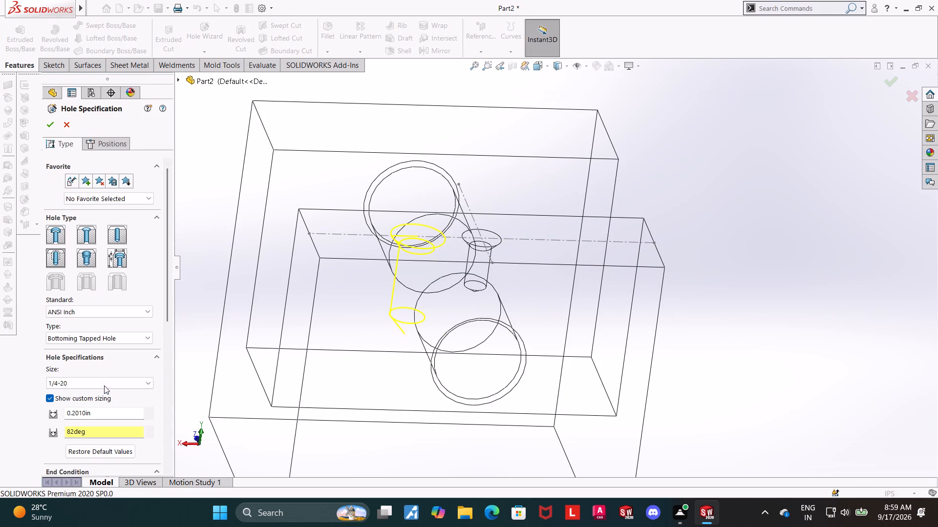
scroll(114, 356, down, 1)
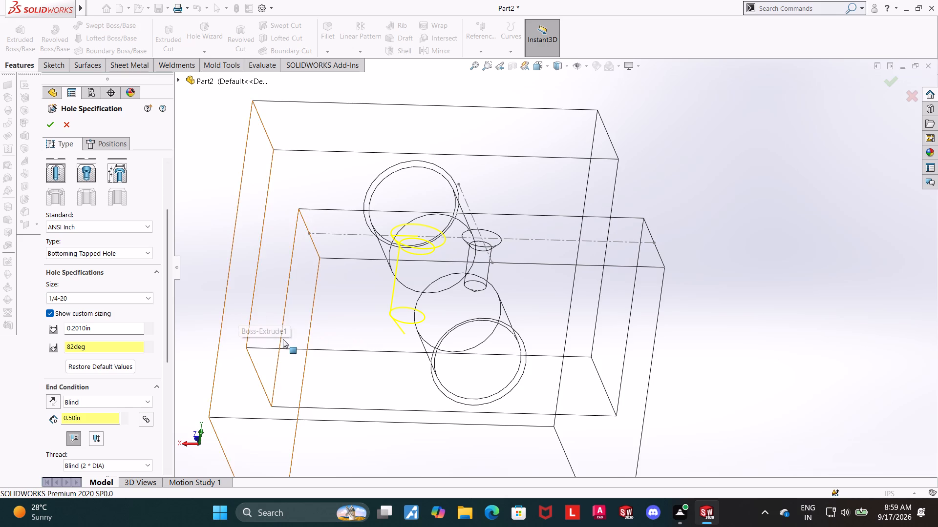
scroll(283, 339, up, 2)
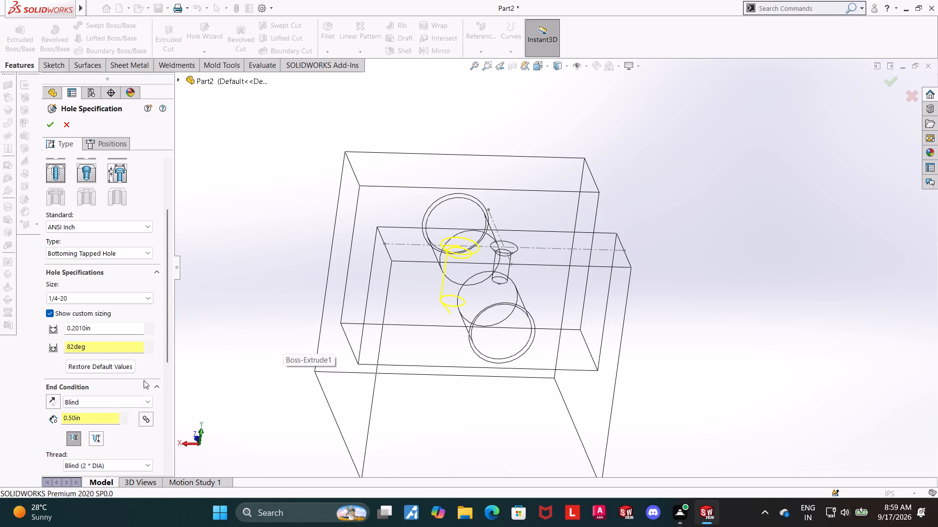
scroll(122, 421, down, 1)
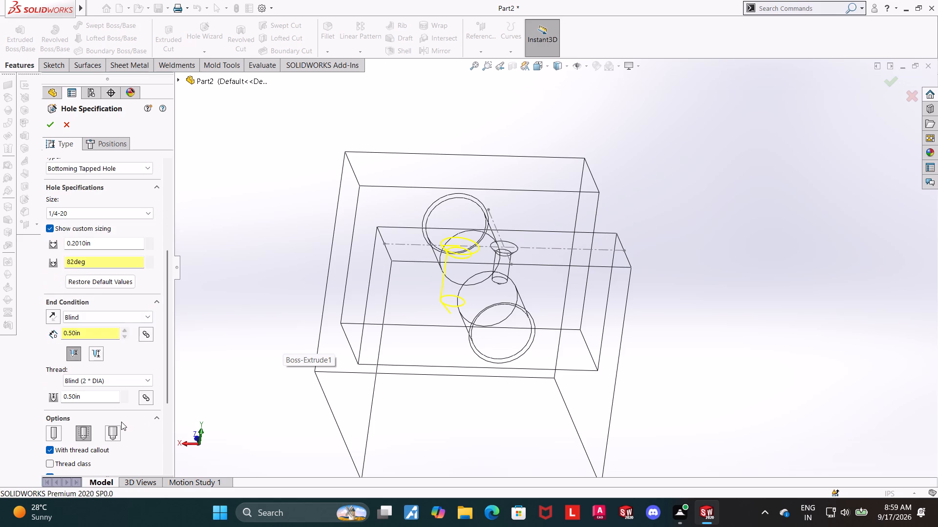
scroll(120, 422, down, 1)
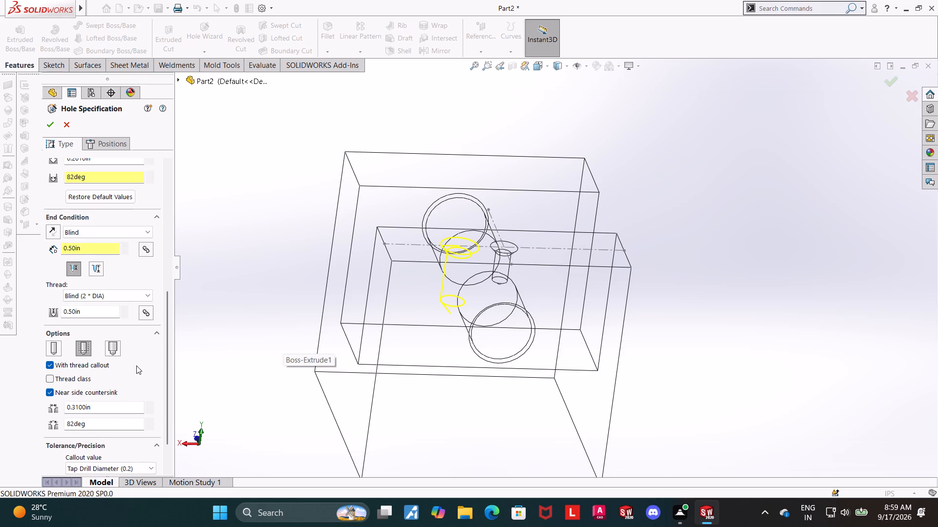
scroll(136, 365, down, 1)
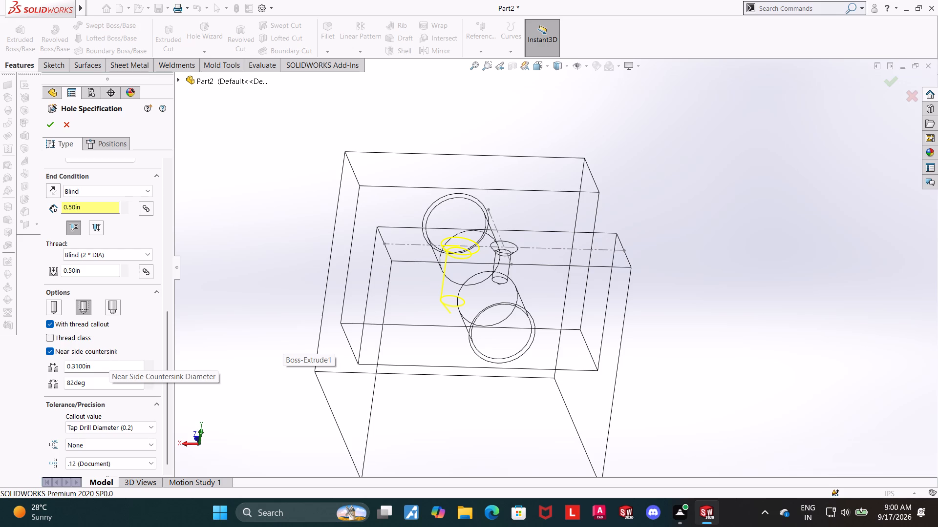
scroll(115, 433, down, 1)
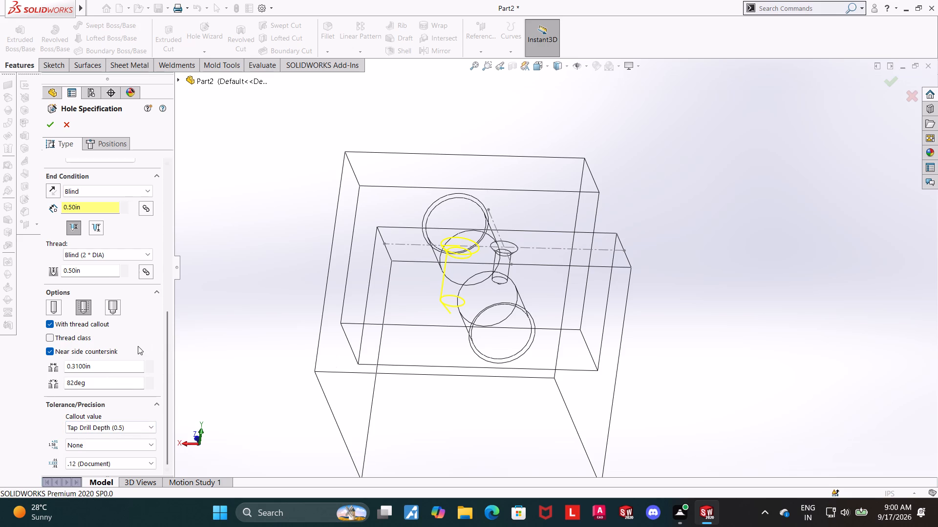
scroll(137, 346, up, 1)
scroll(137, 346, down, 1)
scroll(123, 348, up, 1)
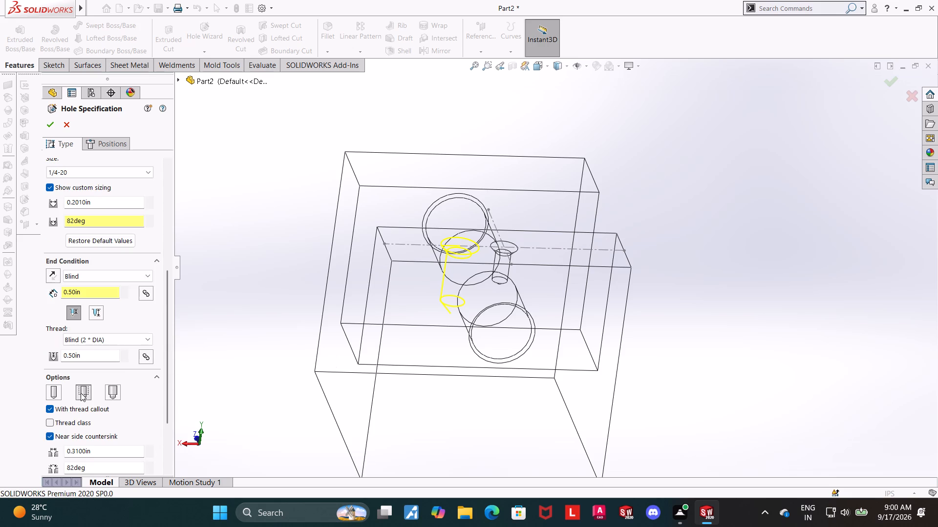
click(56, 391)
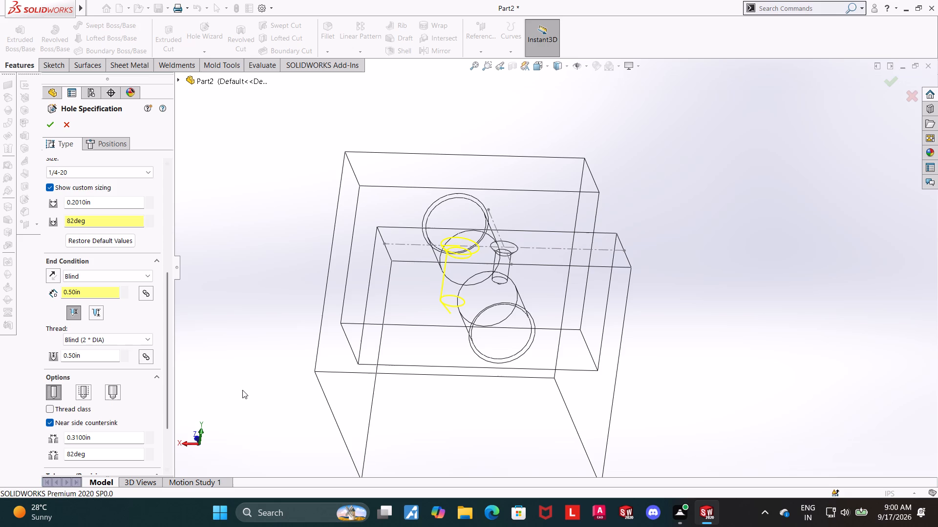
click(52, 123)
Compare the outlines of the two tapped holes beside the cross hole in the back view.
middle_click(193, 218)
middle_drag(195, 201, 189, 161)
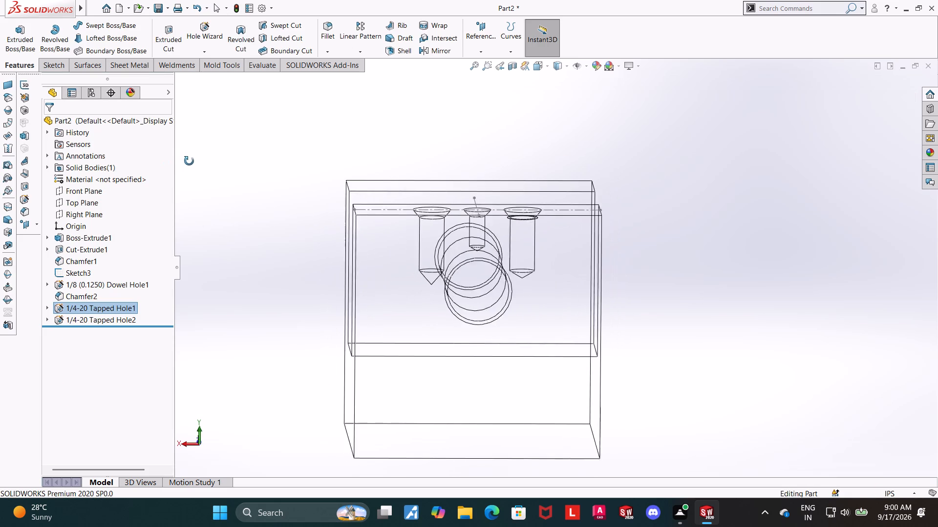
middle_drag(189, 161, 184, 157)
click(535, 62)
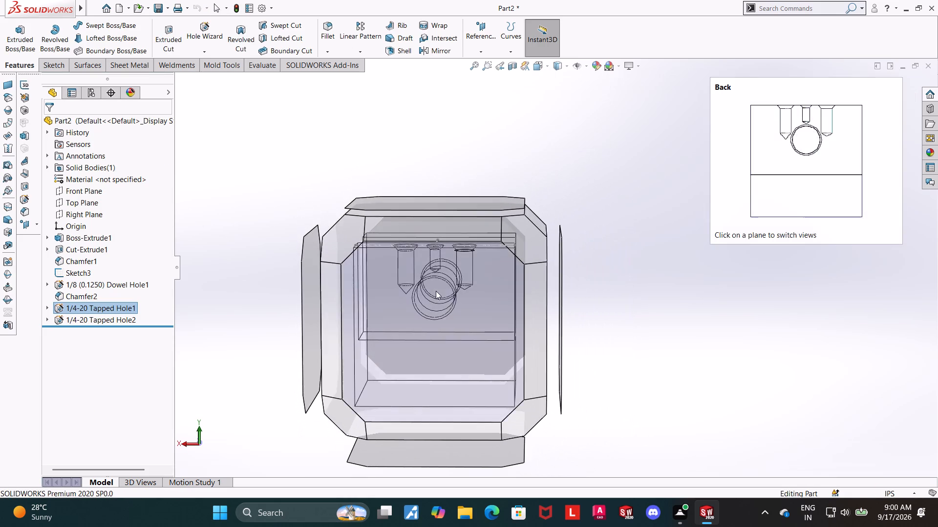
click(436, 290)
scroll(668, 87, down, 2)
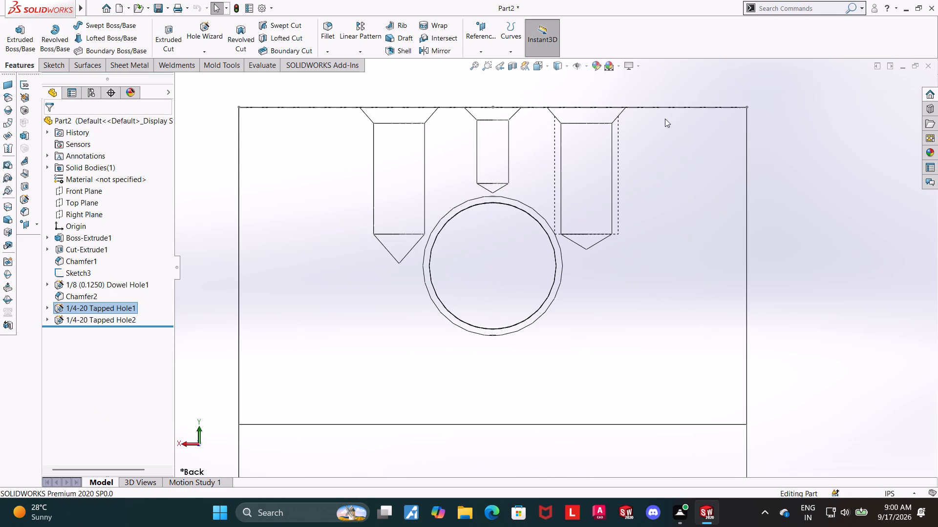
Reopen the first 1/4-20 tapped hole's definition and set its angle at bottom to 90 degrees.
click(91, 310)
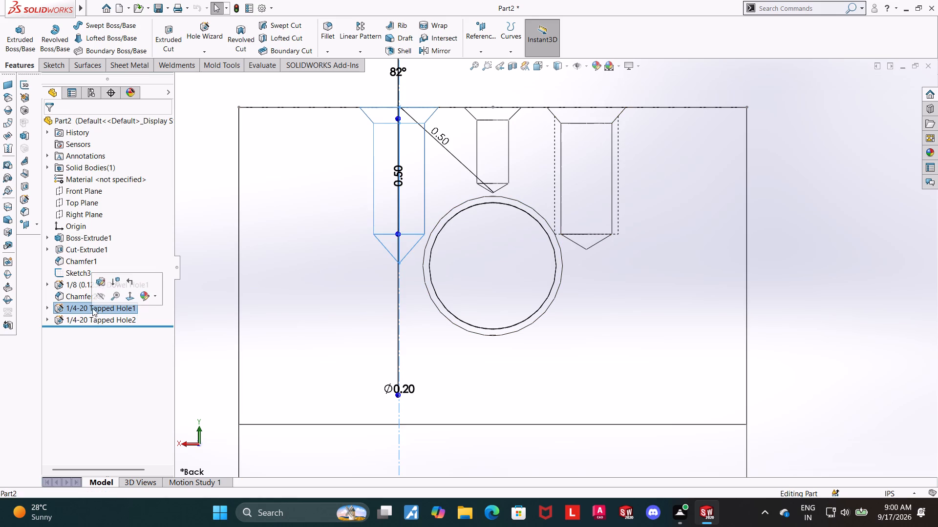
click(105, 276)
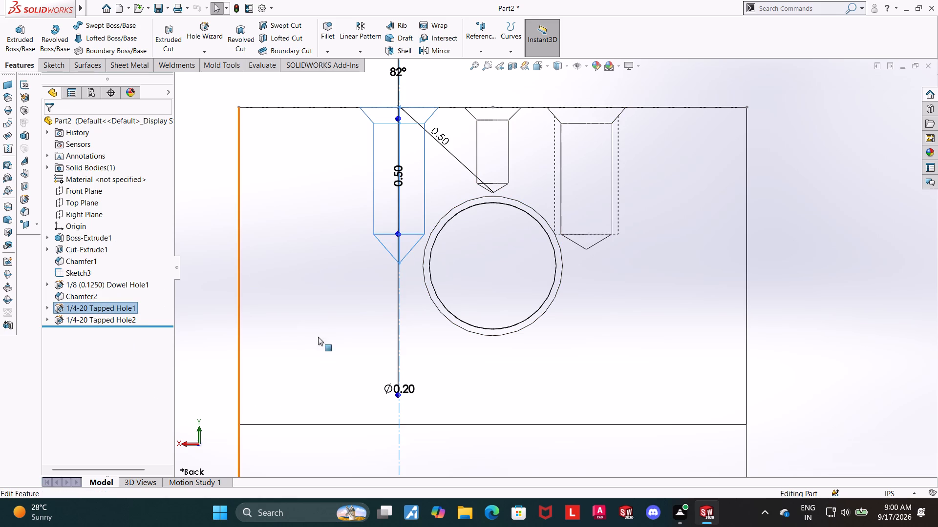
click(111, 311)
click(118, 284)
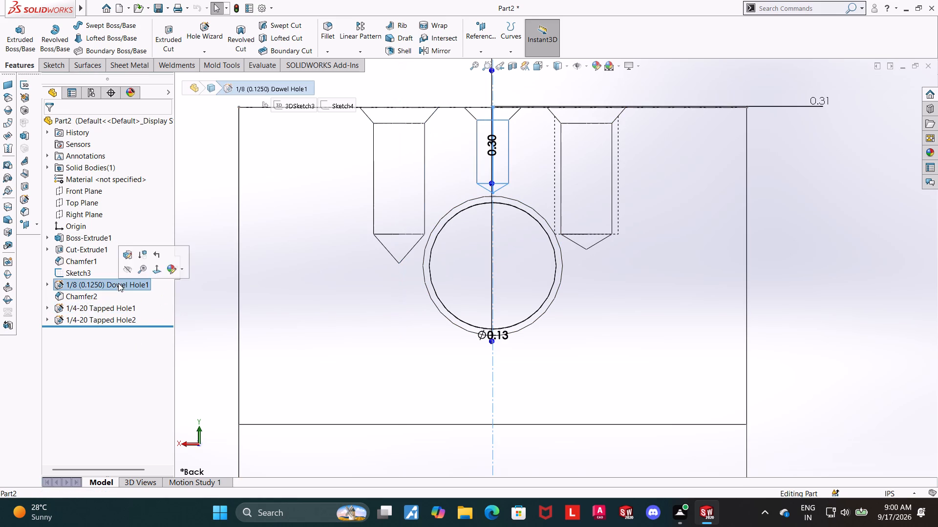
click(131, 308)
click(138, 284)
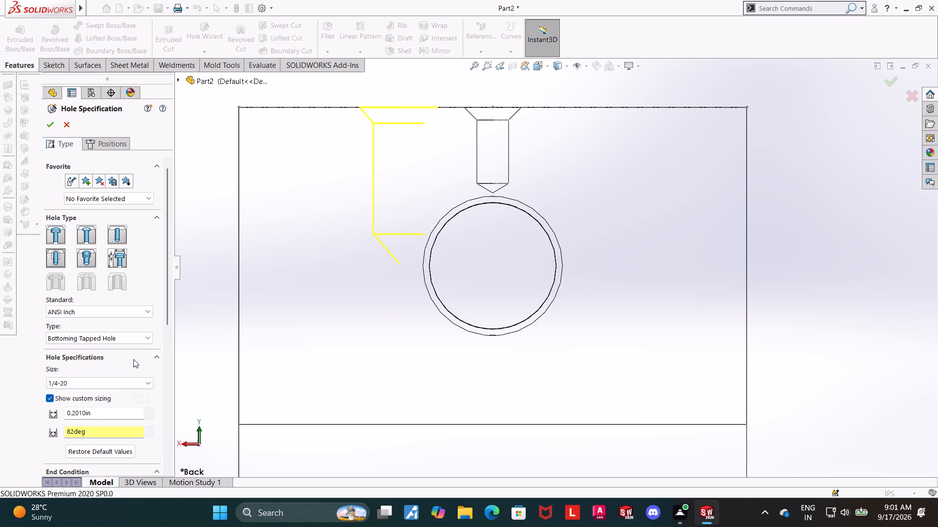
scroll(133, 359, down, 1)
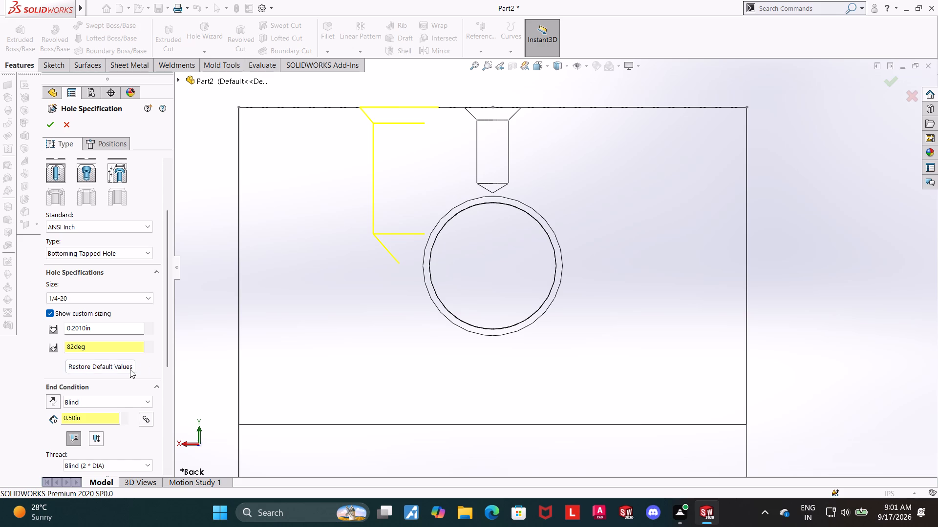
scroll(129, 369, down, 1)
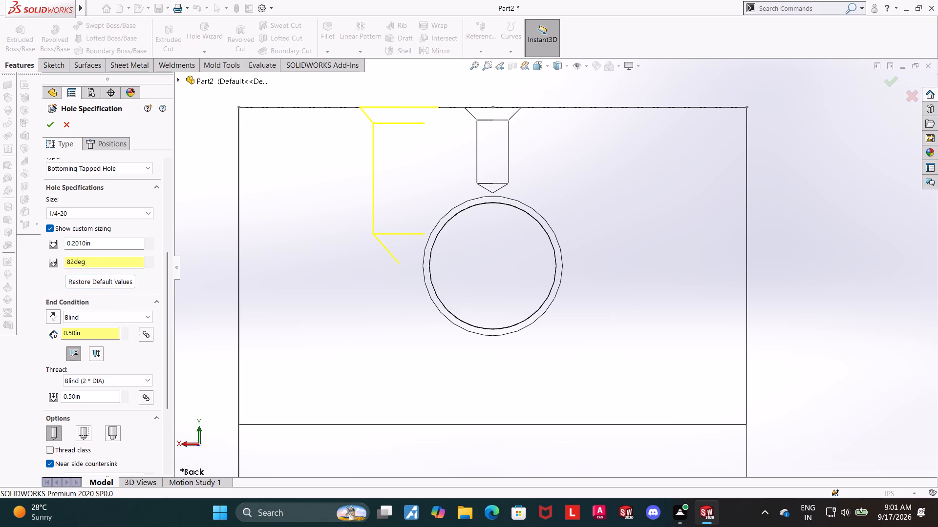
drag(102, 266, 34, 265)
text(90)
key(Return)
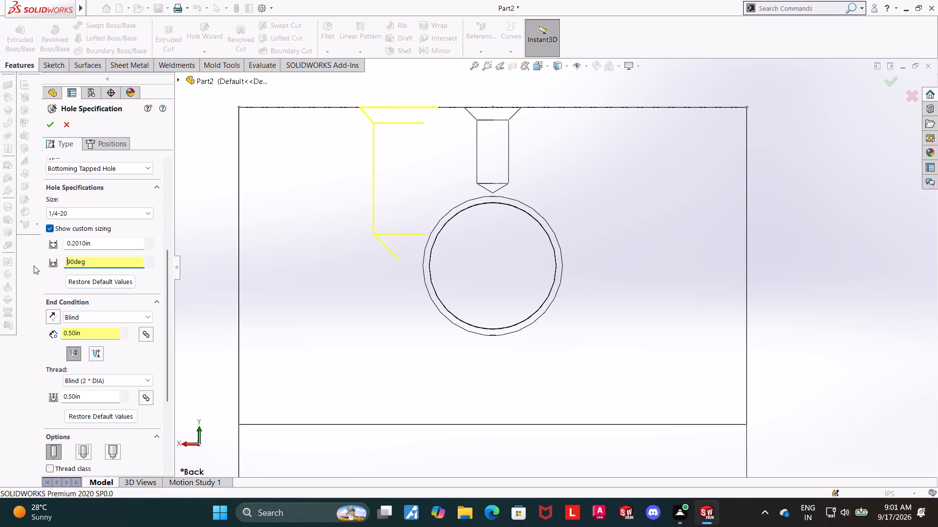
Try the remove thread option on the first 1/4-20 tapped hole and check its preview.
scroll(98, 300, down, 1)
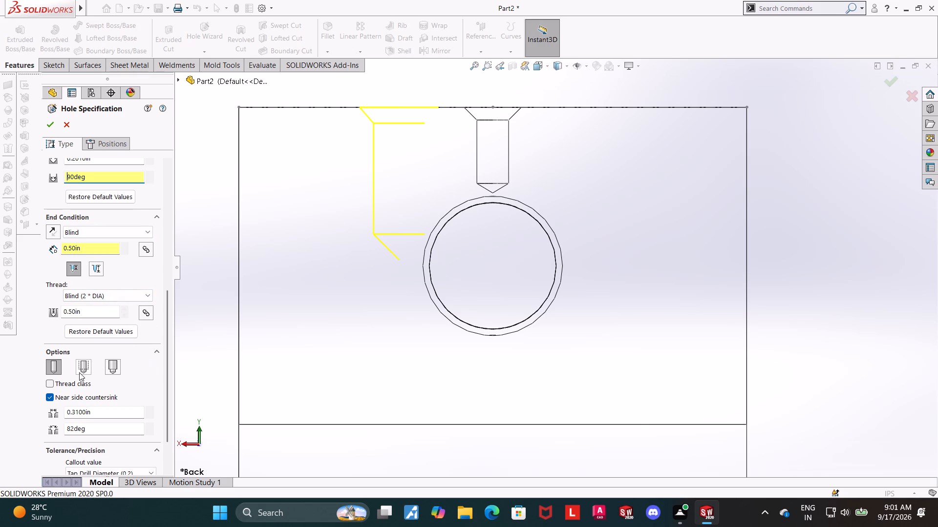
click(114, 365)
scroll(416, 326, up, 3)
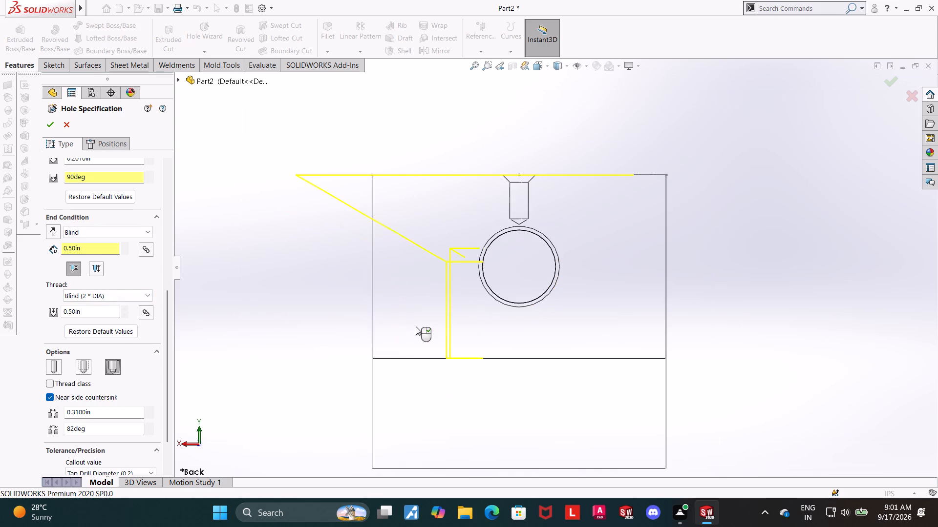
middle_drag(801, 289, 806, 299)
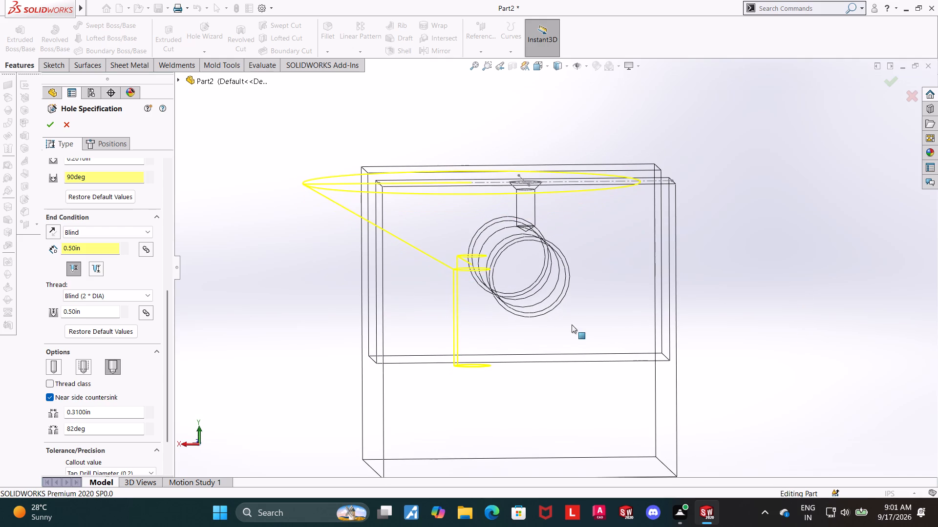
Switch the first tapped hole to cosmetic thread, turn off its thread callout, and enable thread class 3B.
click(80, 365)
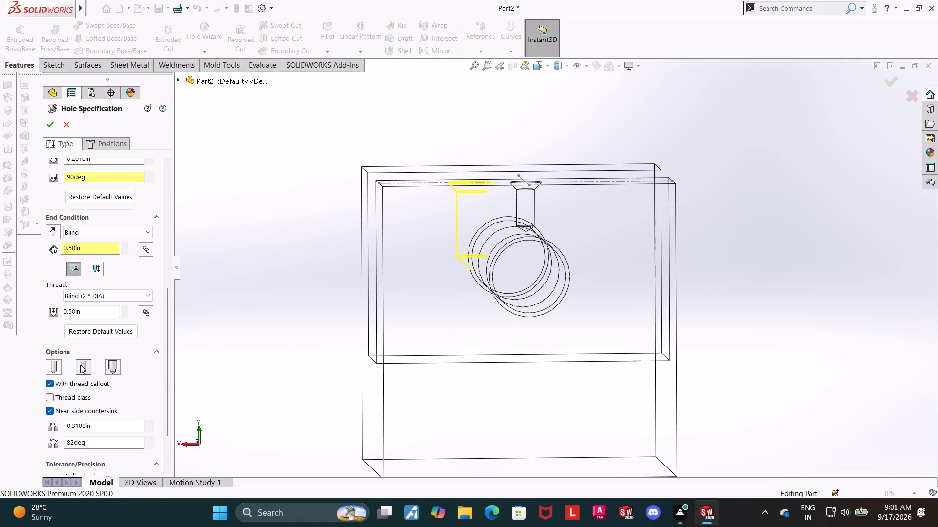
middle_drag(241, 358, 231, 363)
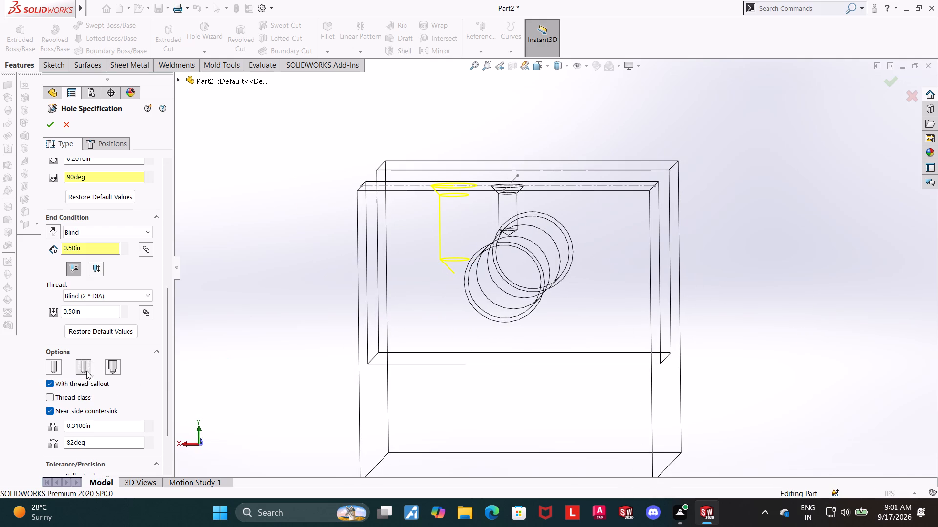
click(83, 367)
middle_drag(213, 394, 232, 380)
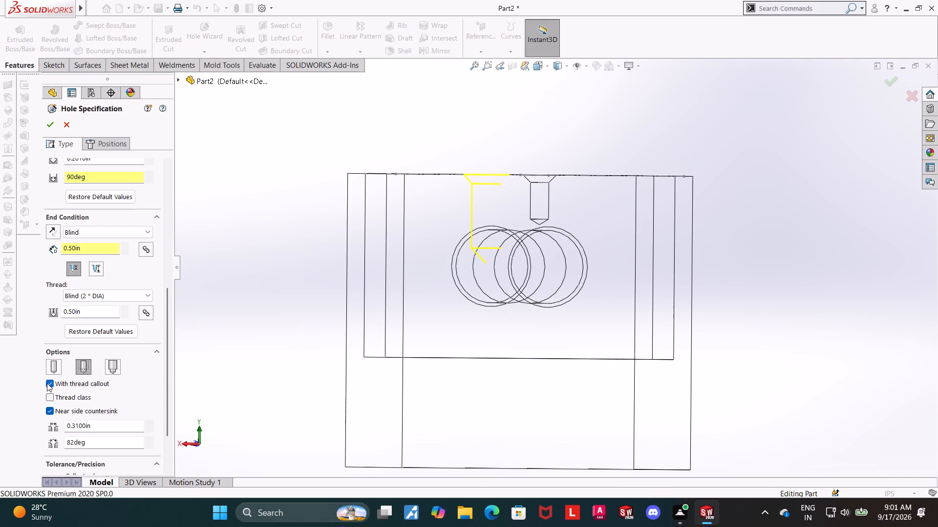
click(47, 383)
middle_drag(229, 370, 216, 369)
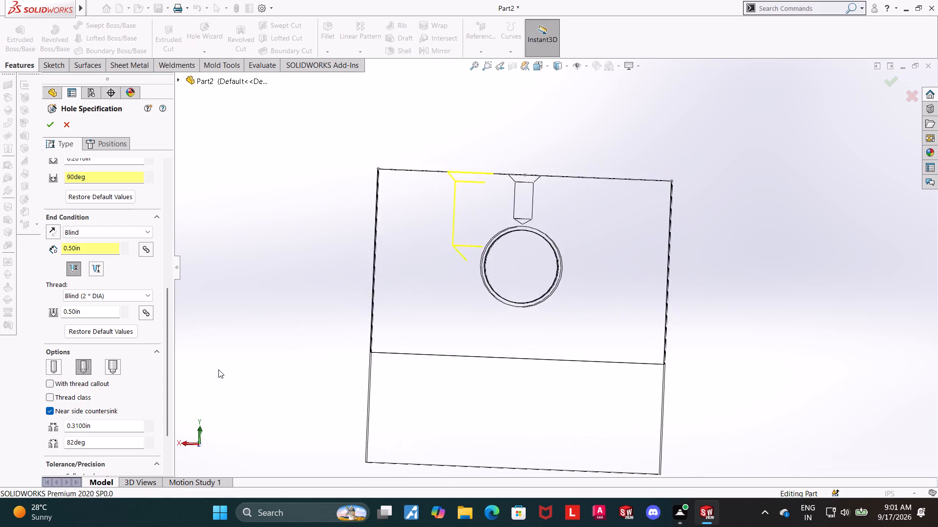
middle_click(221, 369)
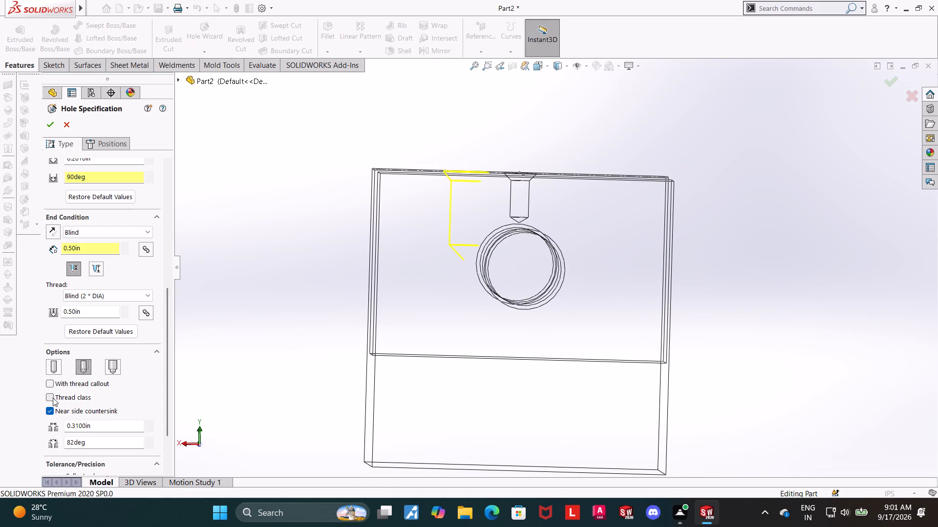
click(51, 398)
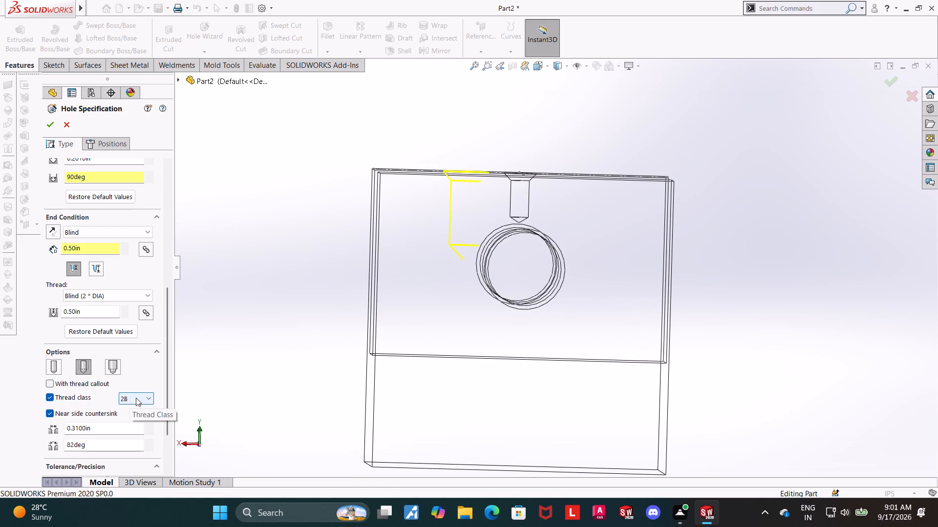
scroll(138, 398, down, 2)
scroll(157, 436, down, 2)
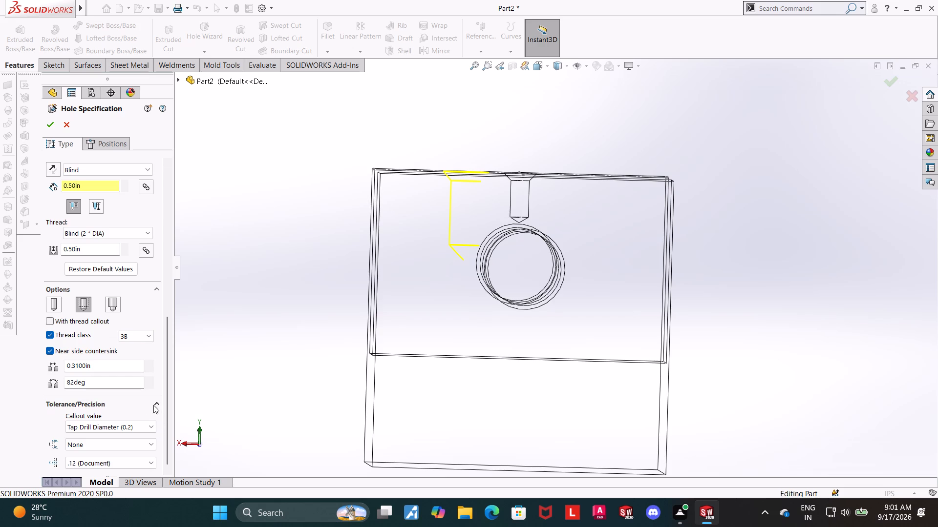
click(52, 124)
Compare the outlines and drill tips of the two tapped holes in the back view.
middle_click(231, 288)
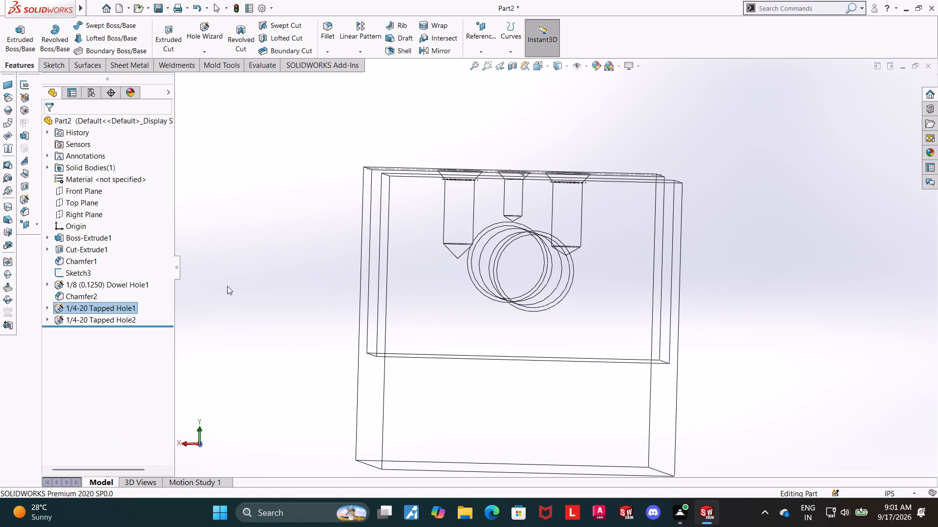
middle_drag(227, 297, 242, 302)
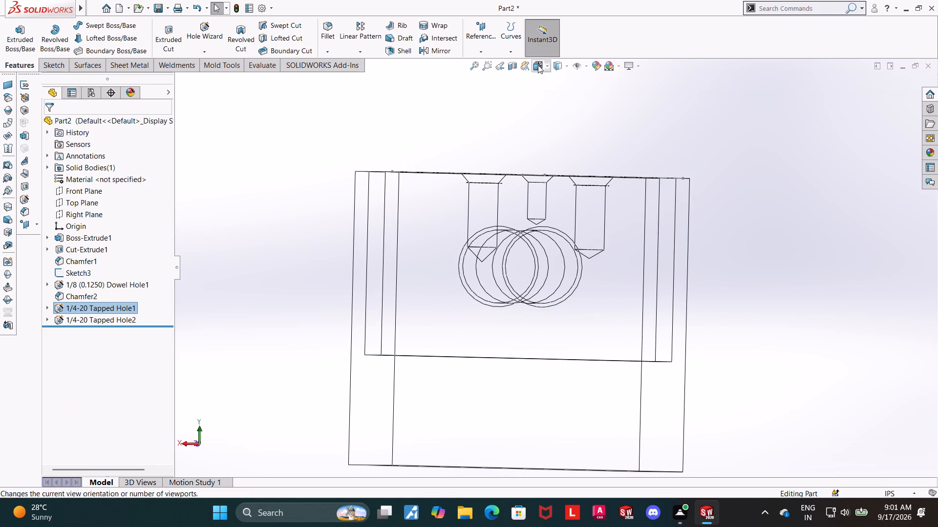
click(538, 65)
click(481, 255)
scroll(627, 119, down, 2)
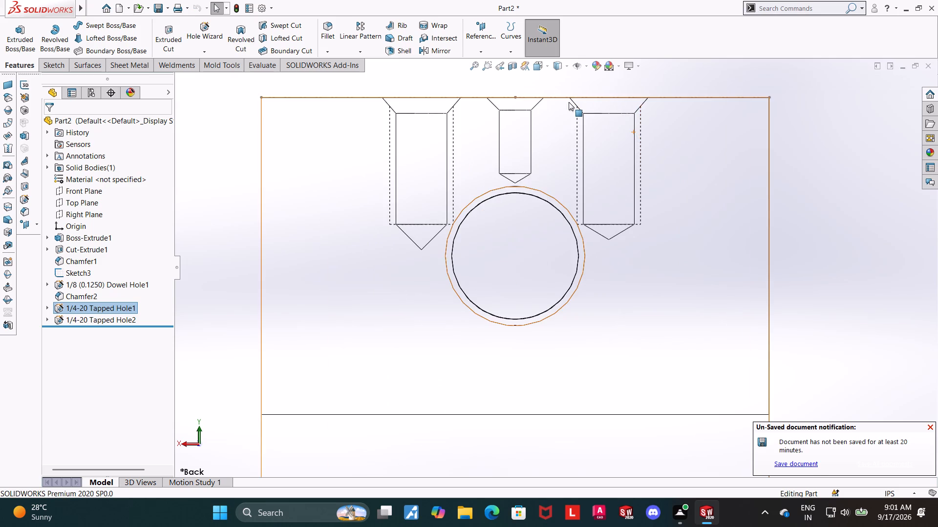
scroll(559, 105, down, 1)
scroll(492, 195, up, 2)
scroll(549, 146, down, 1)
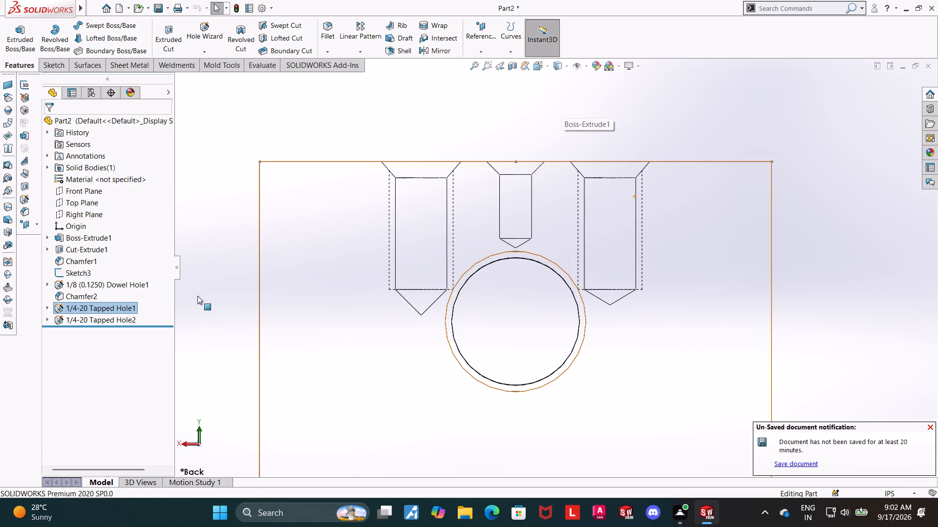
Reopen the first 1/4-20 tapped hole's definition and set its thread class to 2B.
click(112, 305)
click(125, 274)
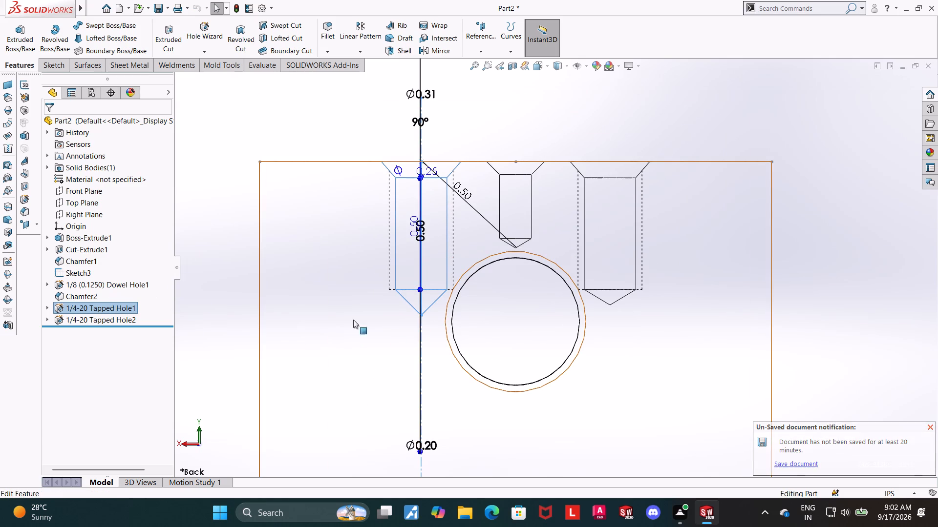
click(118, 306)
click(124, 275)
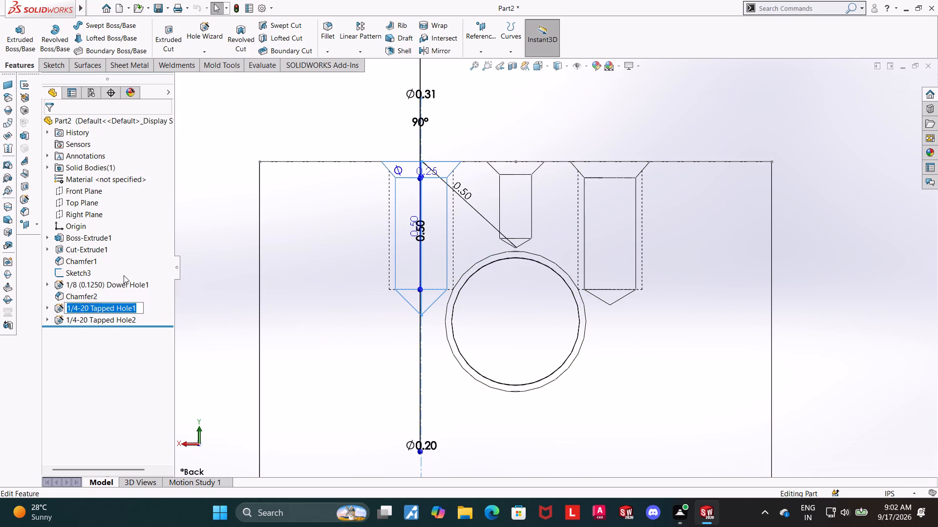
click(147, 306)
click(122, 307)
click(130, 279)
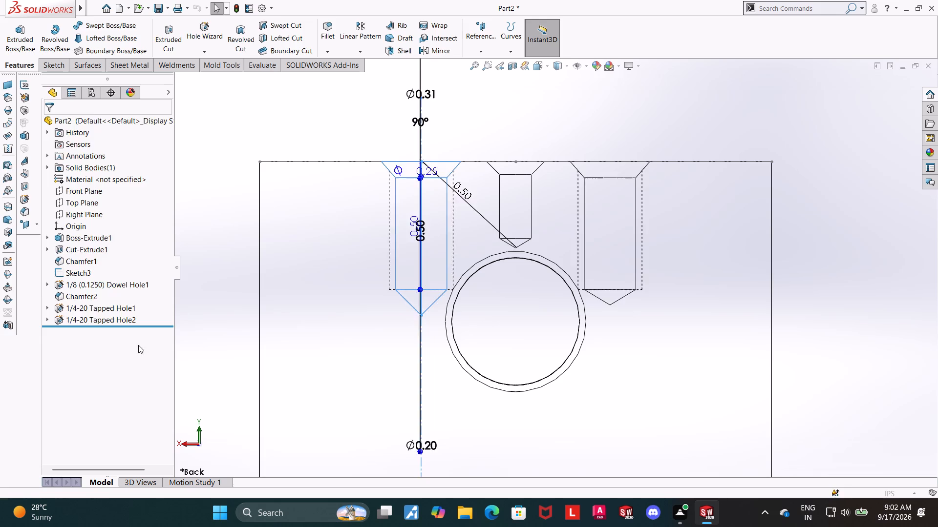
scroll(126, 368, down, 3)
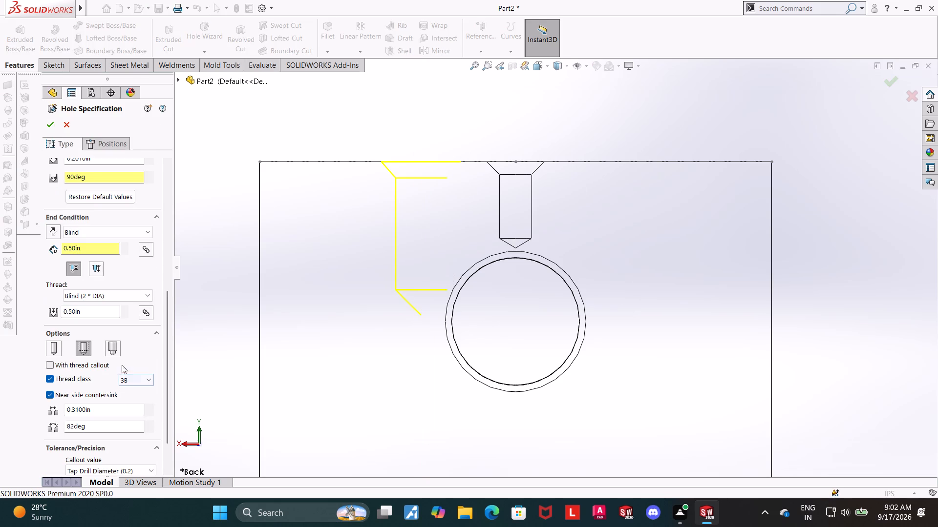
click(138, 380)
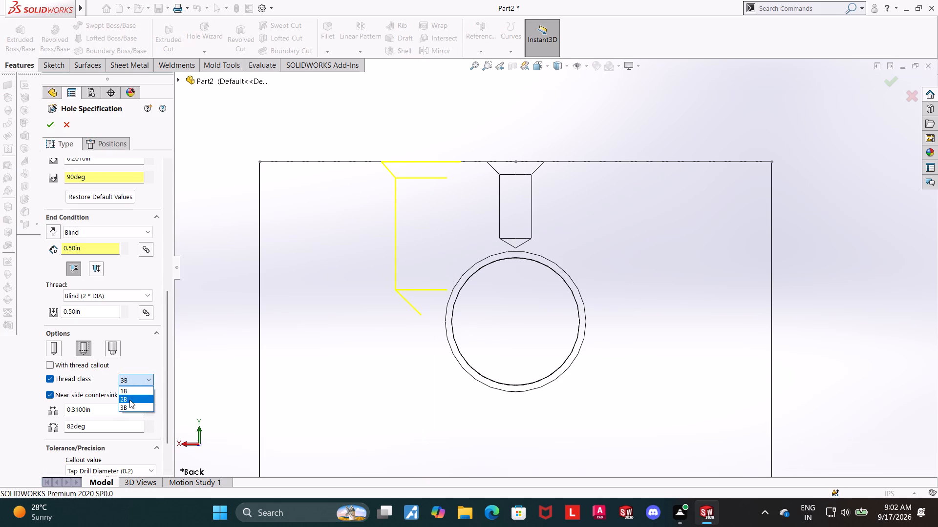
click(129, 398)
Select Tap Drill Depth as the tolerance callout value and accept the hole definition.
scroll(145, 349, down, 1)
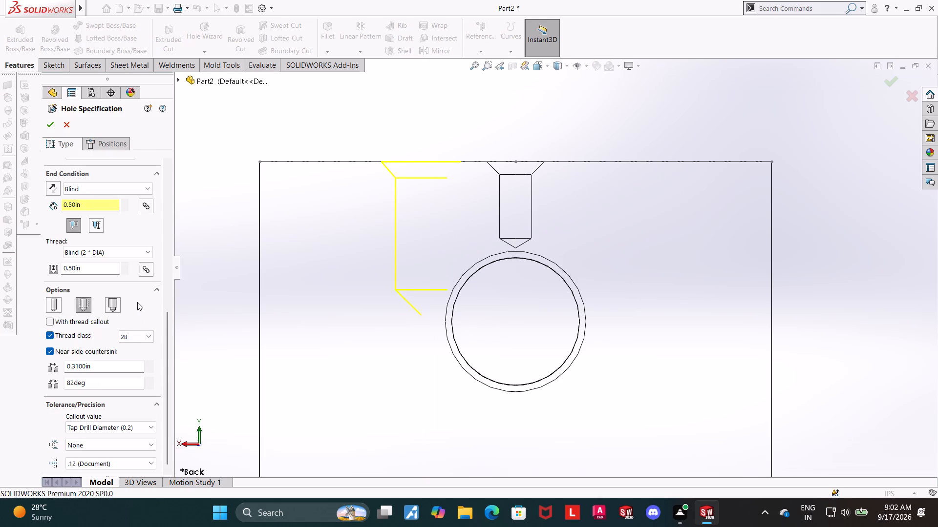
scroll(17, 438, down, 1)
click(97, 425)
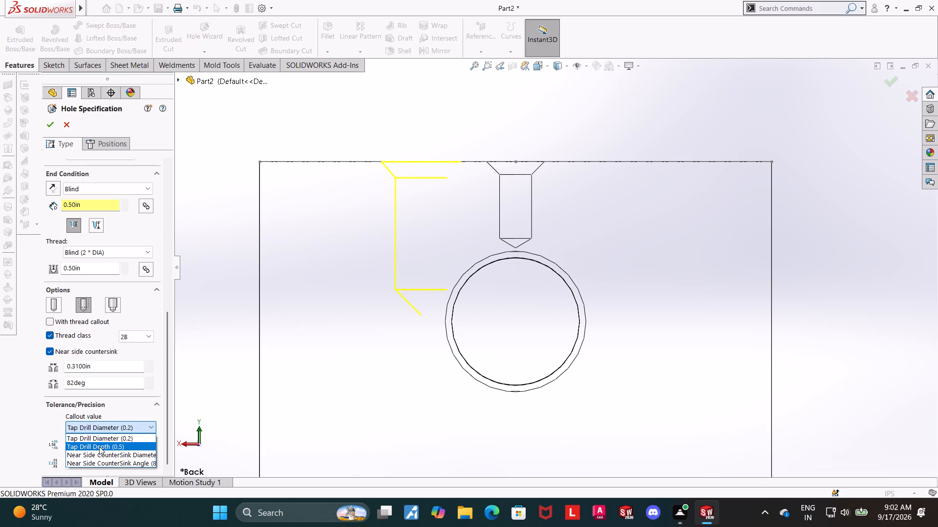
click(99, 446)
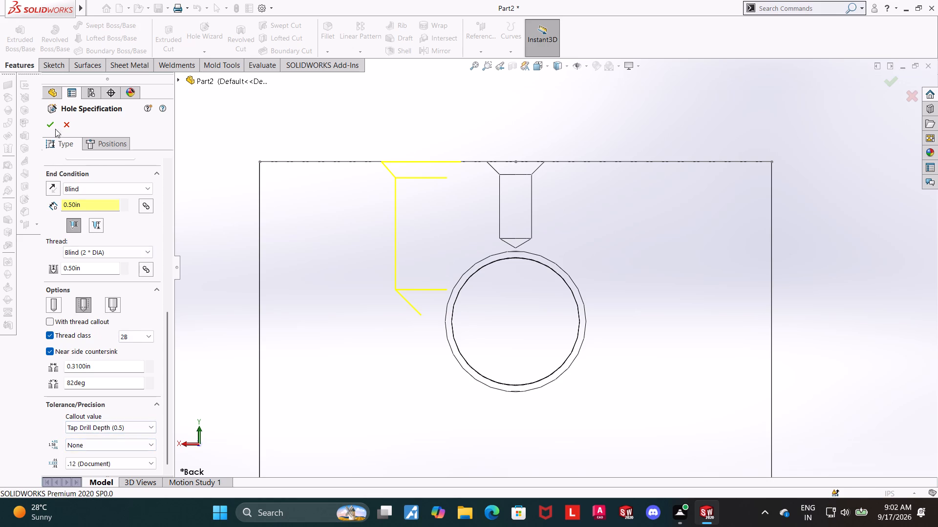
click(54, 122)
Reopen the first 1/4-20 tapped hole's definition and examine the tolerance types available for its tap drill diameter.
click(107, 305)
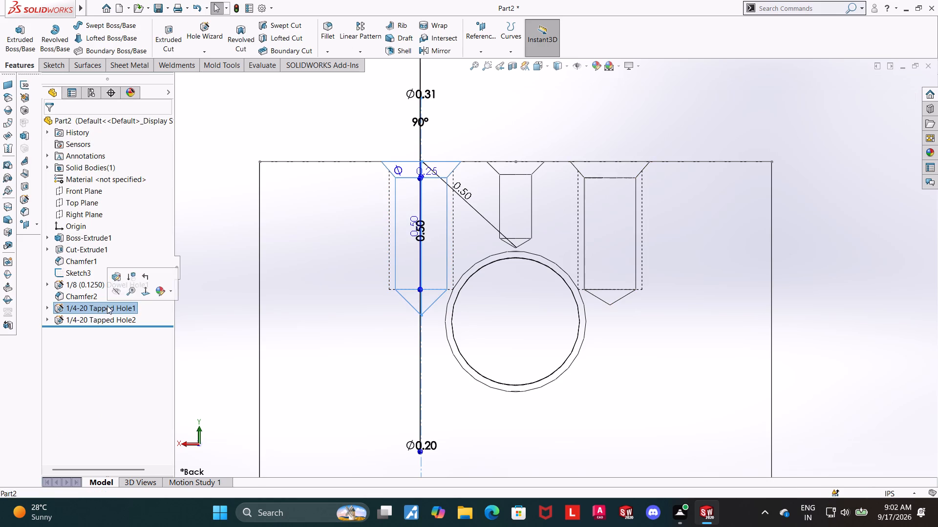
click(116, 273)
click(166, 298)
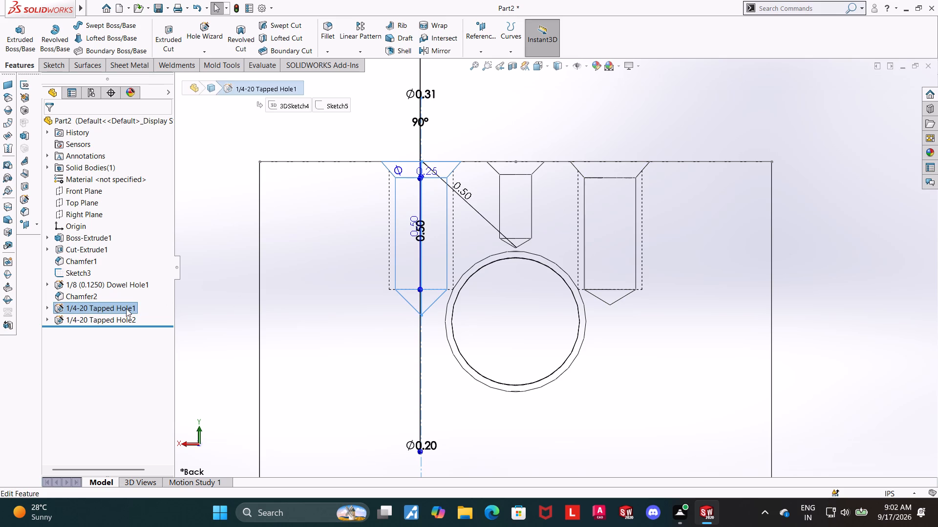
click(126, 308)
click(135, 282)
click(157, 304)
click(120, 308)
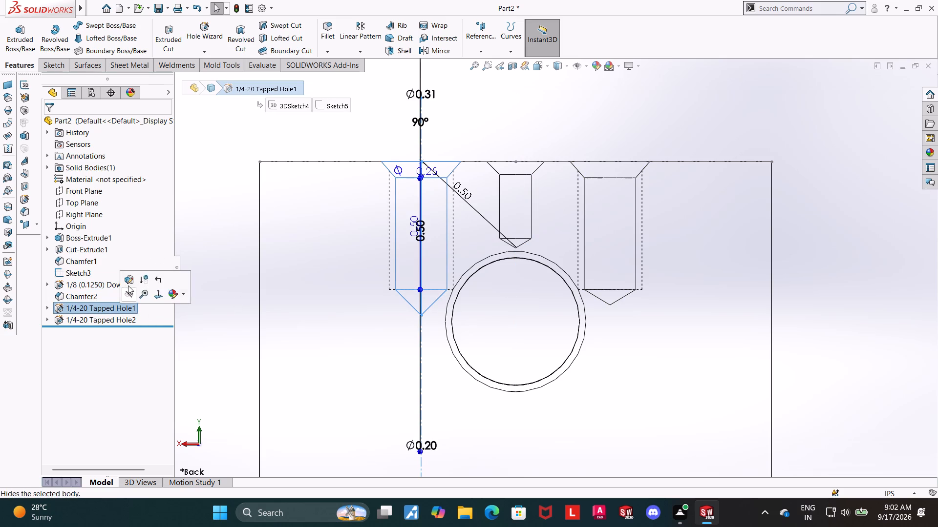
click(128, 285)
scroll(110, 360, down, 8)
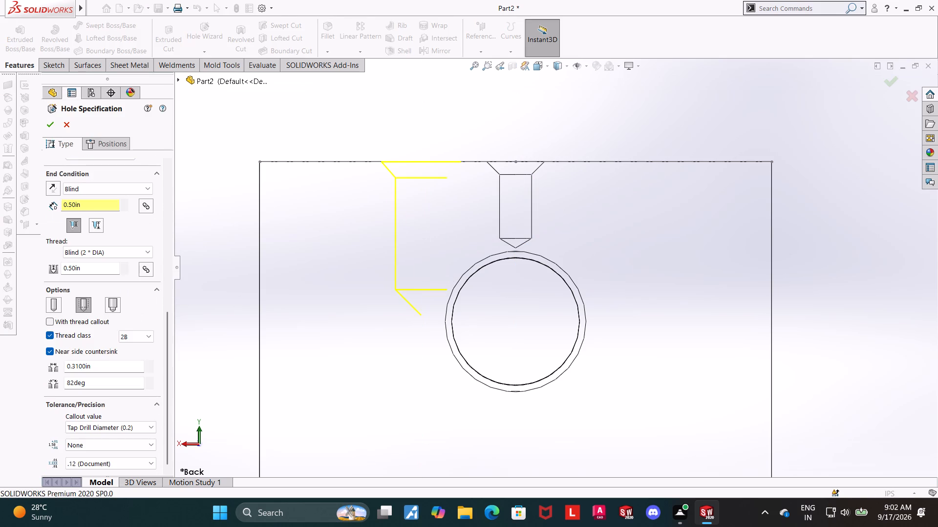
click(94, 441)
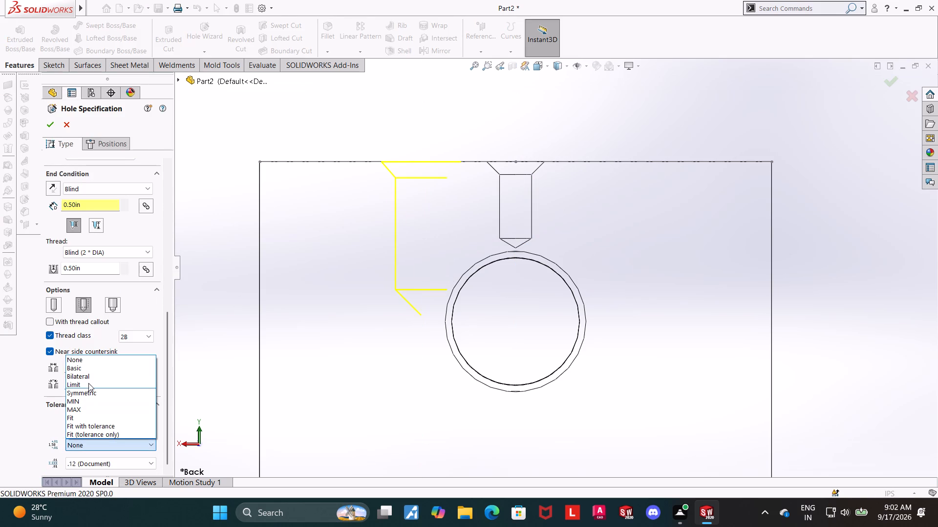
click(13, 431)
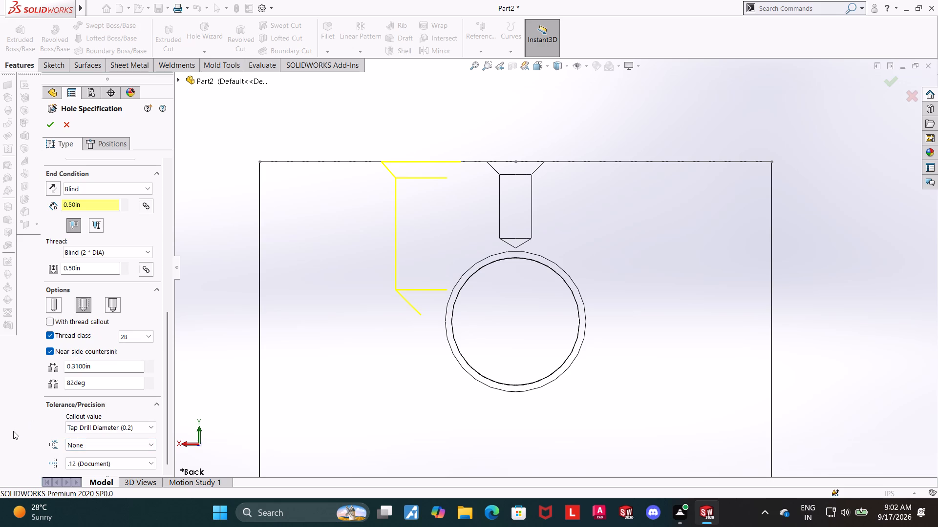
scroll(14, 429, up, 1)
click(81, 446)
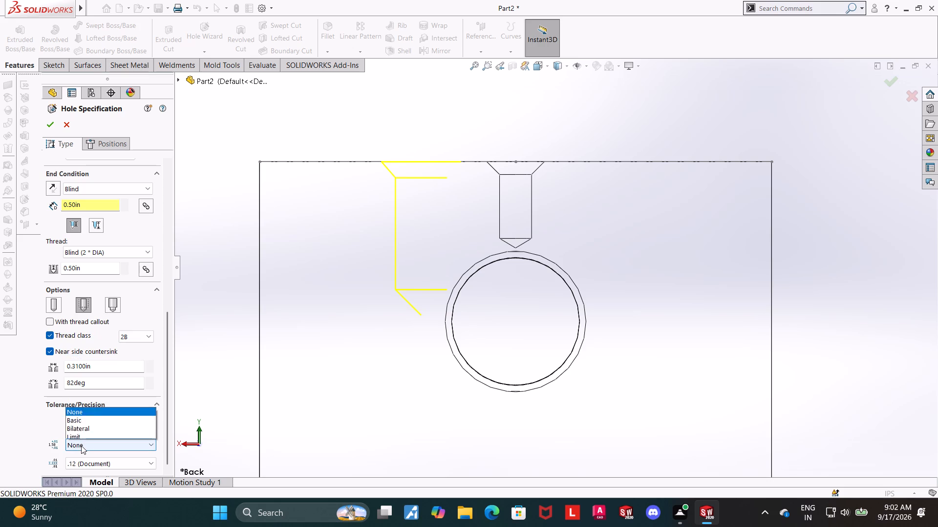
click(81, 446)
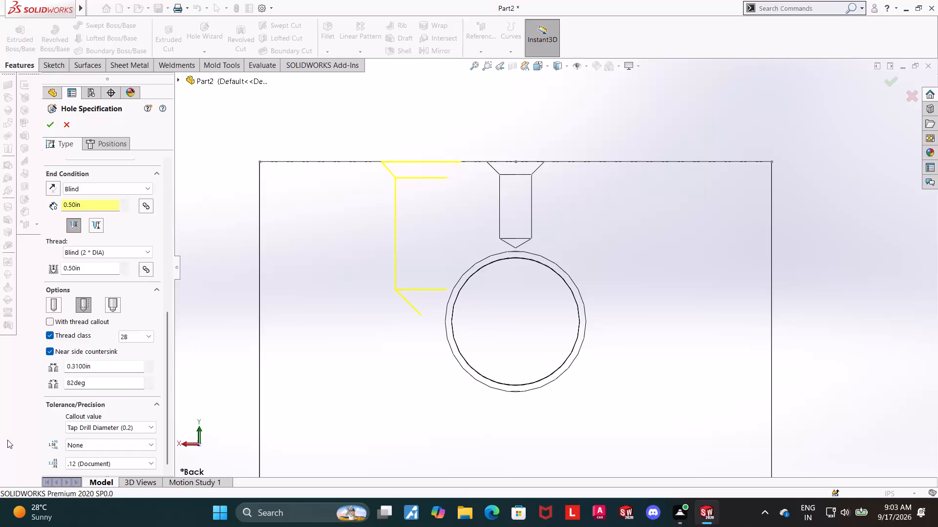
Inspect the first tapped hole's preview beside the dowel hole and cross hole from angled views.
middle_drag(789, 313, 788, 416)
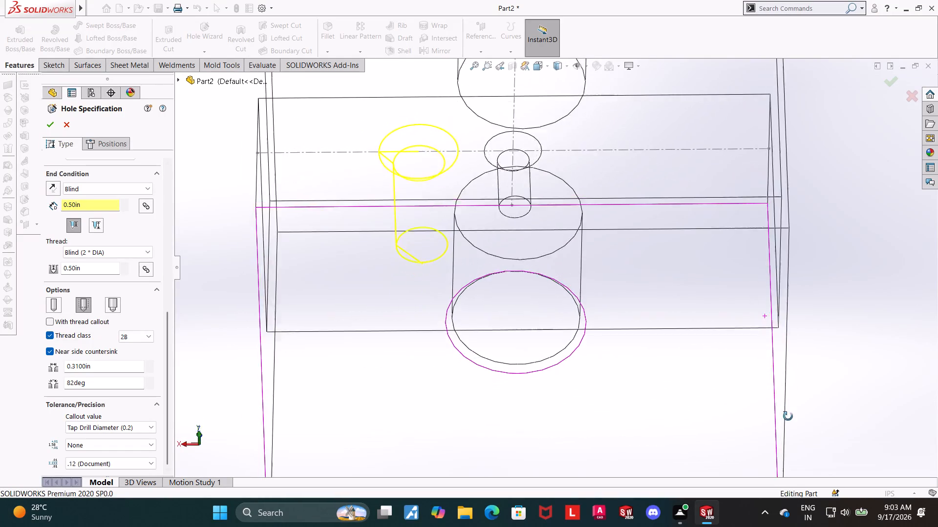
middle_drag(788, 416, 786, 460)
click(533, 66)
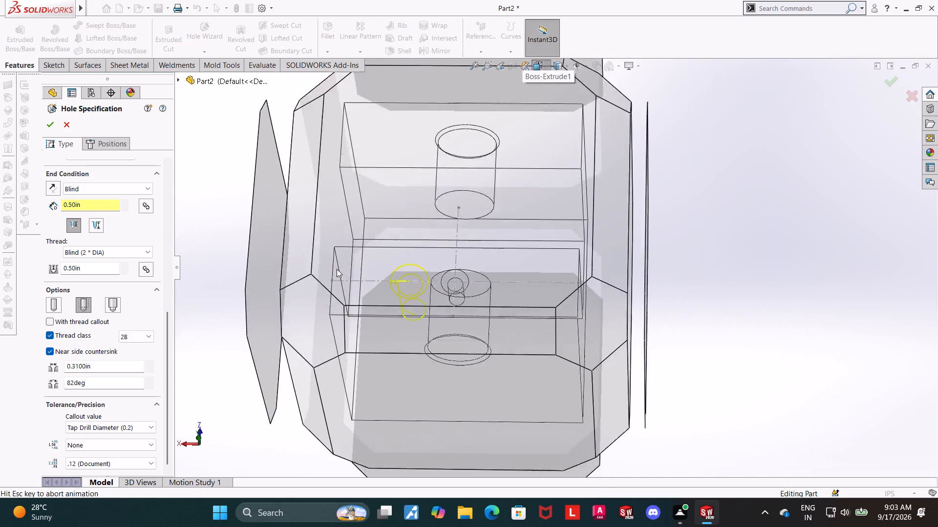
middle_drag(250, 315, 289, 284)
scroll(289, 284, up, 1)
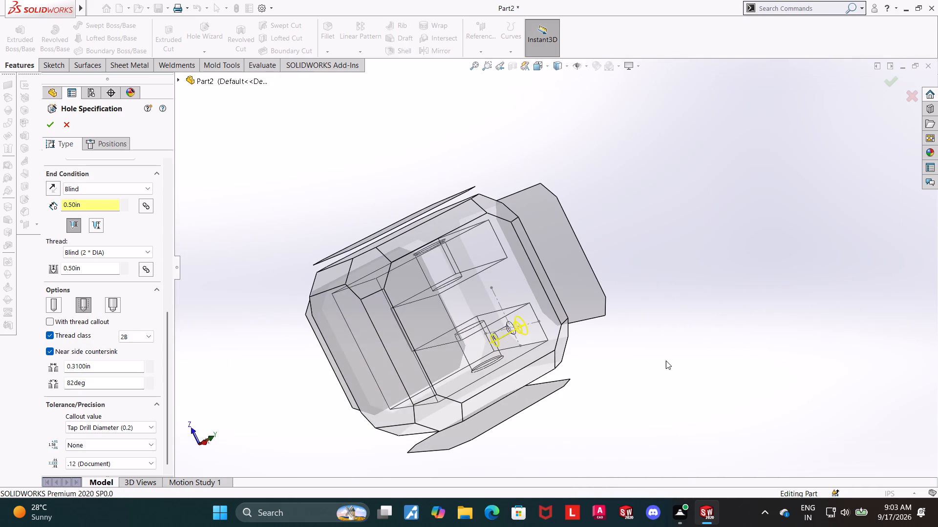
middle_drag(624, 333, 638, 187)
click(396, 344)
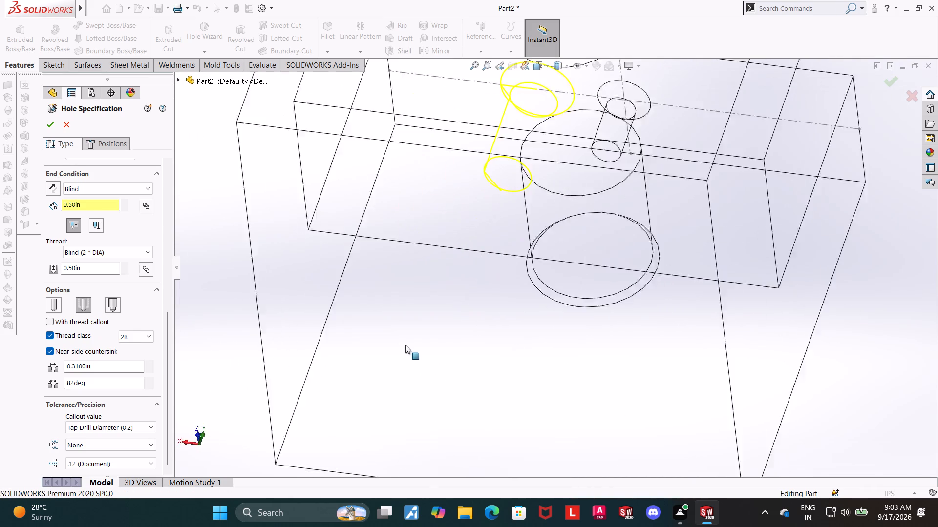
Inspect the first tapped hole's preview from several angles and in the Right view.
middle_drag(773, 345, 774, 185)
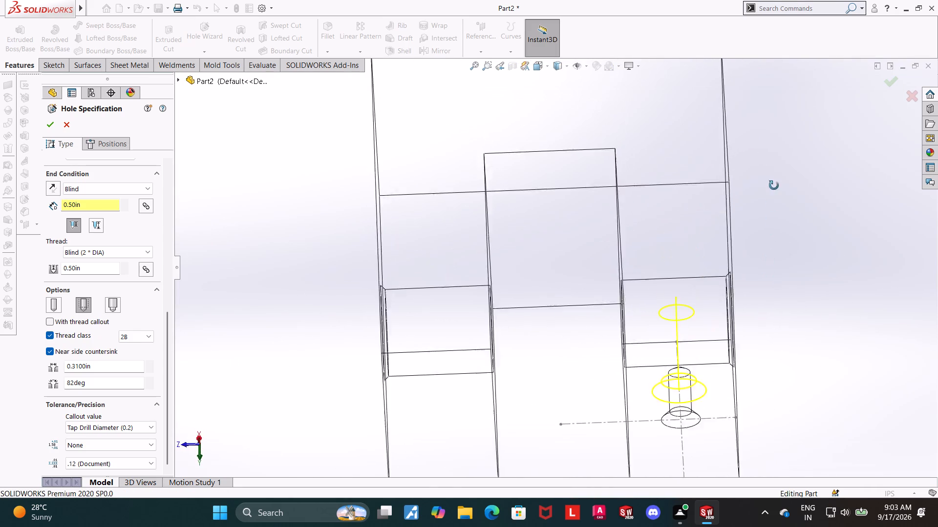
middle_drag(774, 185, 775, 178)
middle_drag(765, 252, 760, 209)
scroll(772, 267, up, 3)
middle_drag(738, 367, 733, 233)
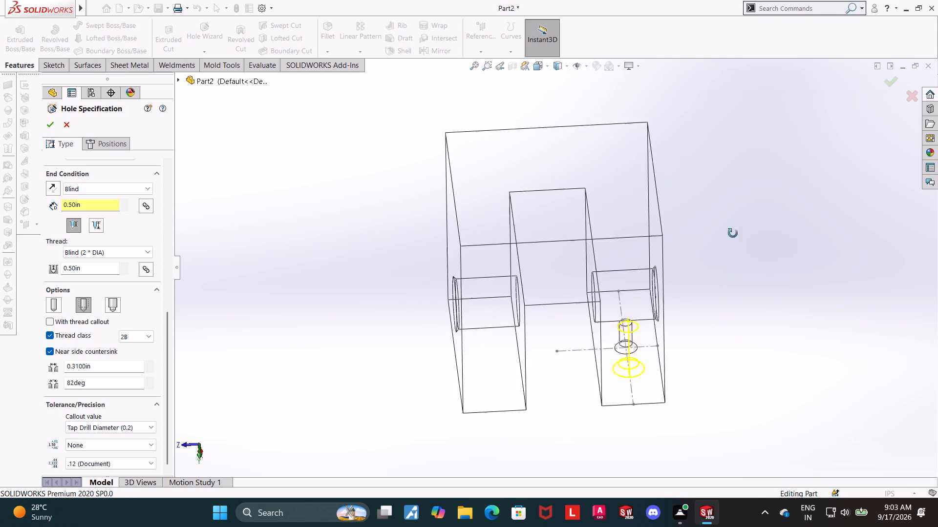
middle_drag(733, 233, 733, 178)
middle_drag(653, 509, 656, 373)
middle_drag(721, 372, 703, 86)
middle_drag(687, 229, 671, 308)
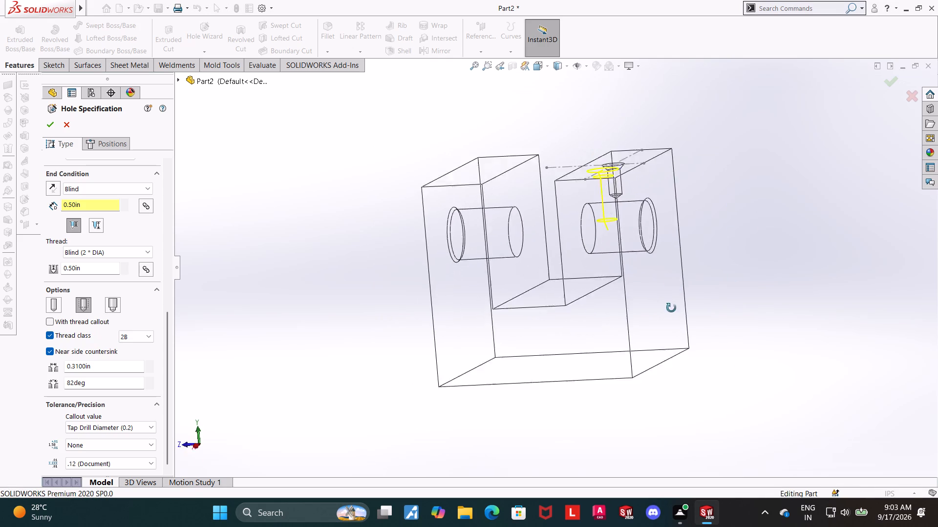
middle_drag(671, 308, 680, 317)
click(537, 67)
click(463, 331)
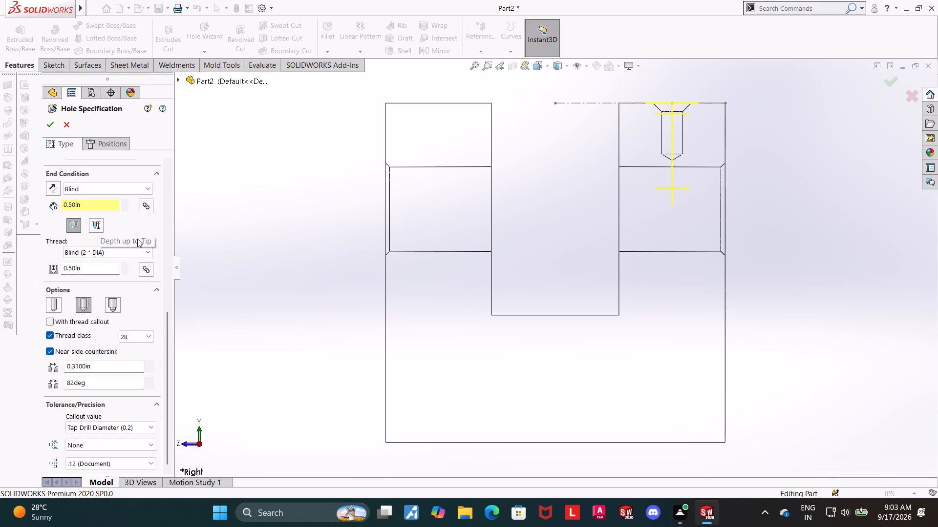
Review the first tapped hole's type, custom sizing, end condition and thread settings, and accept the definition.
scroll(137, 239, up, 2)
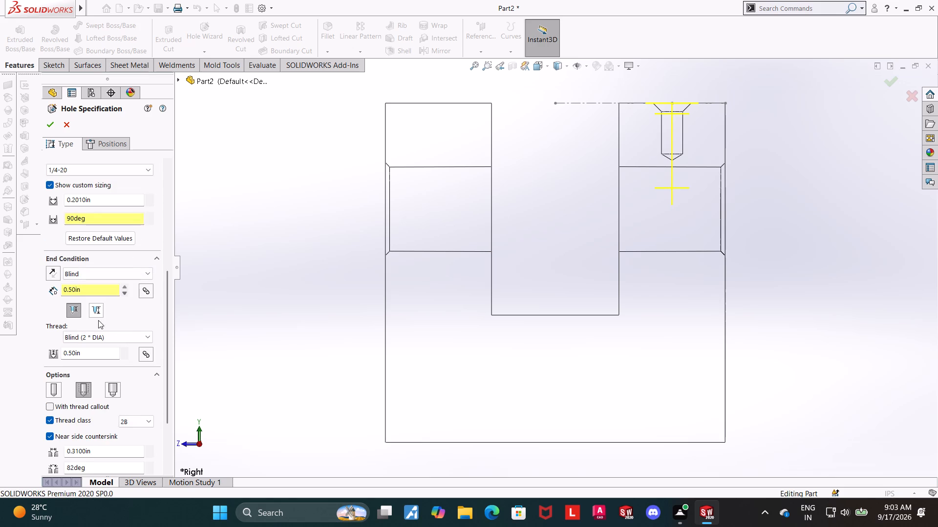
scroll(148, 393, down, 2)
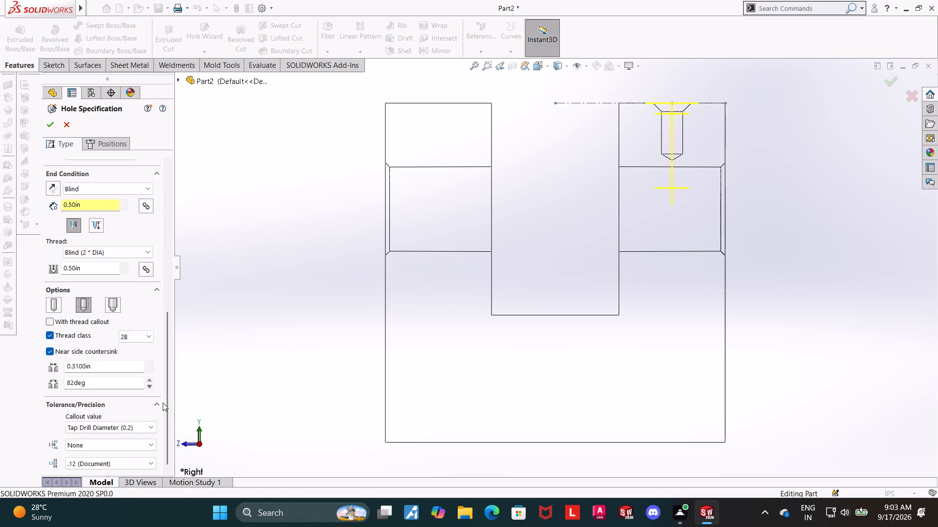
scroll(146, 405, up, 2)
scroll(133, 335, up, 1)
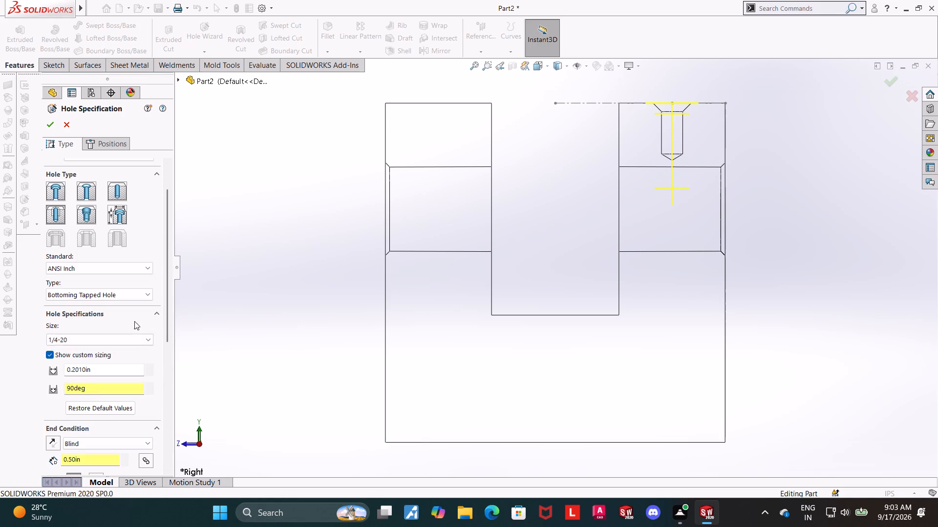
scroll(150, 408, down, 1)
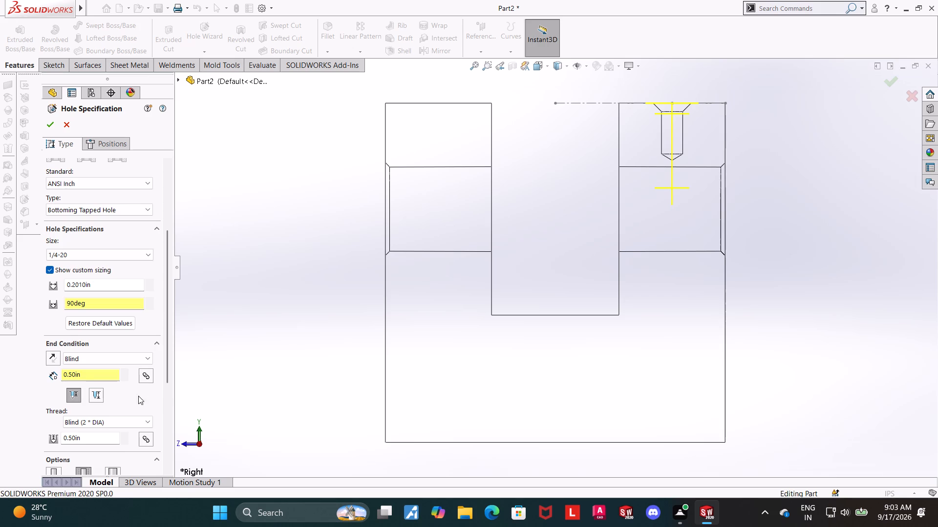
scroll(135, 402, down, 1)
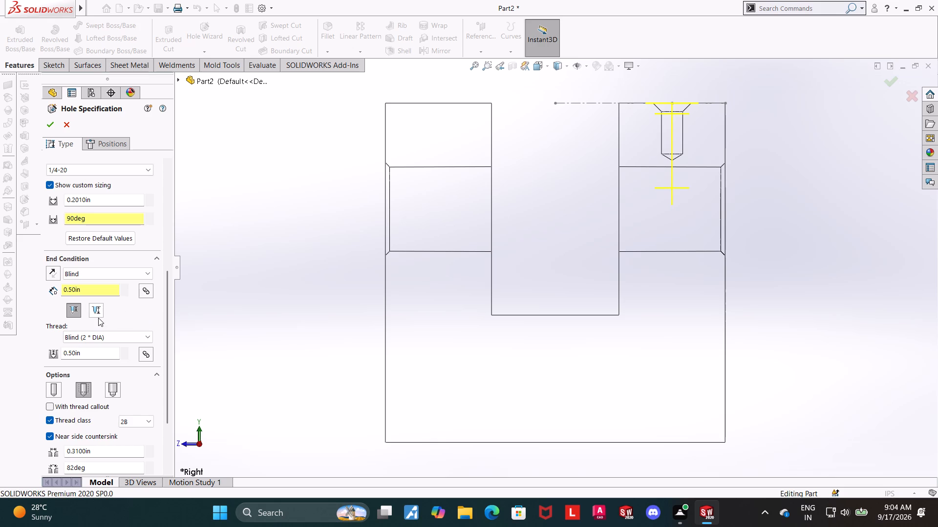
click(51, 123)
Compare the two tapped holes' depths and drill tips from angled views and normal to the block's large side face.
middle_drag(808, 217, 741, 232)
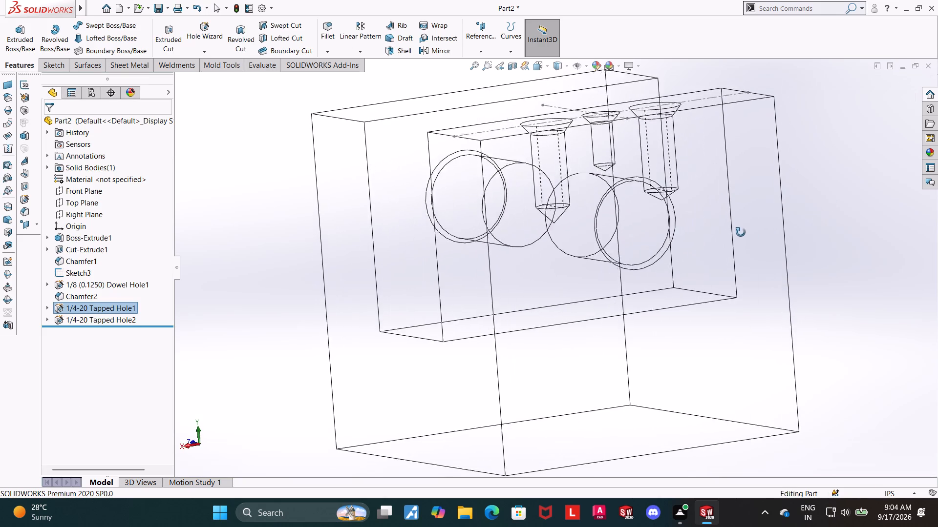
middle_drag(741, 232, 751, 228)
scroll(751, 228, up, 2)
middle_drag(735, 220, 647, 220)
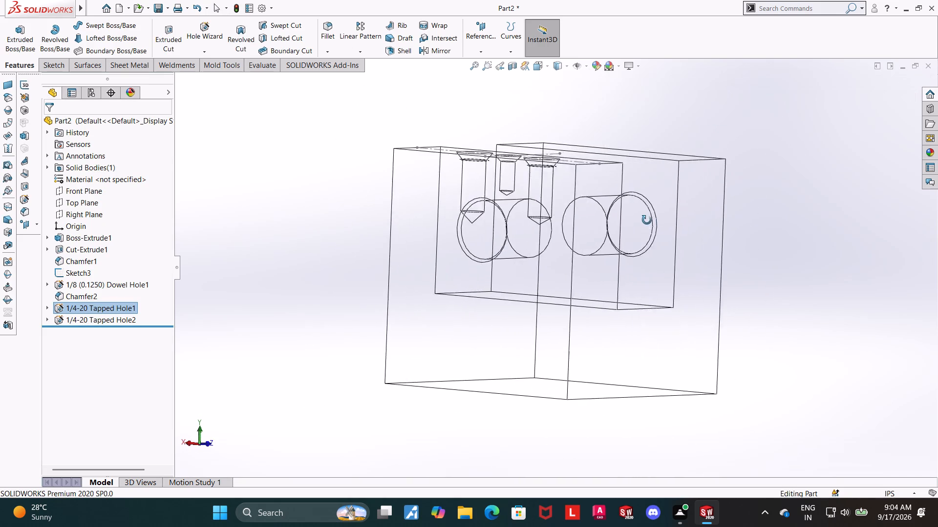
middle_drag(647, 220, 687, 213)
click(99, 309)
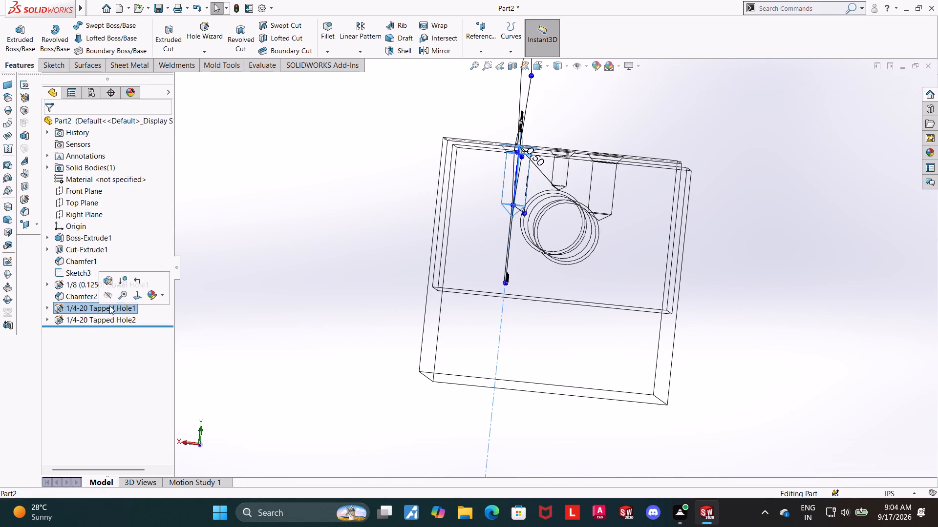
click(220, 306)
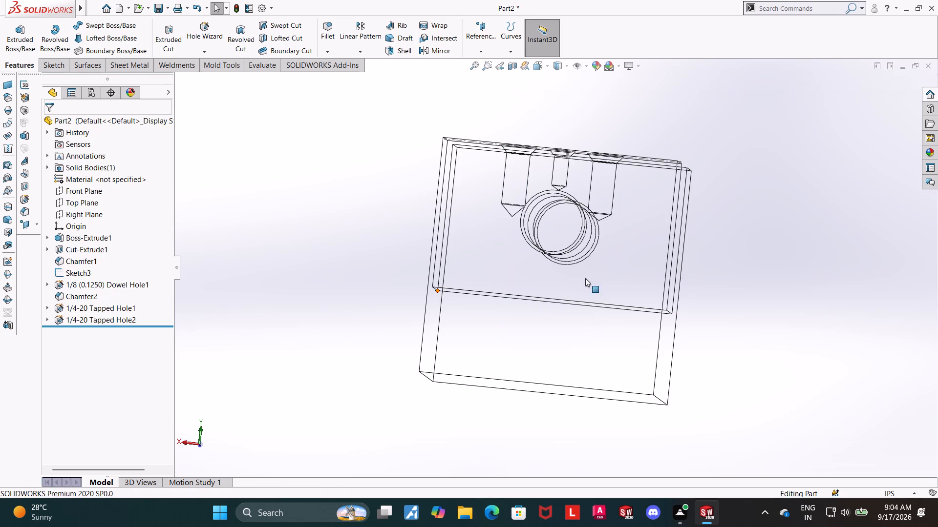
click(579, 280)
click(668, 248)
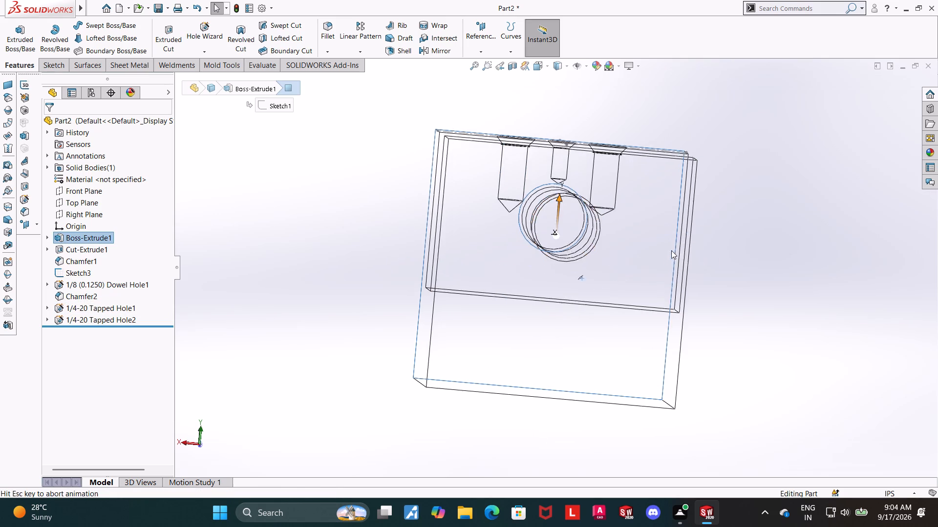
scroll(698, 120, down, 1)
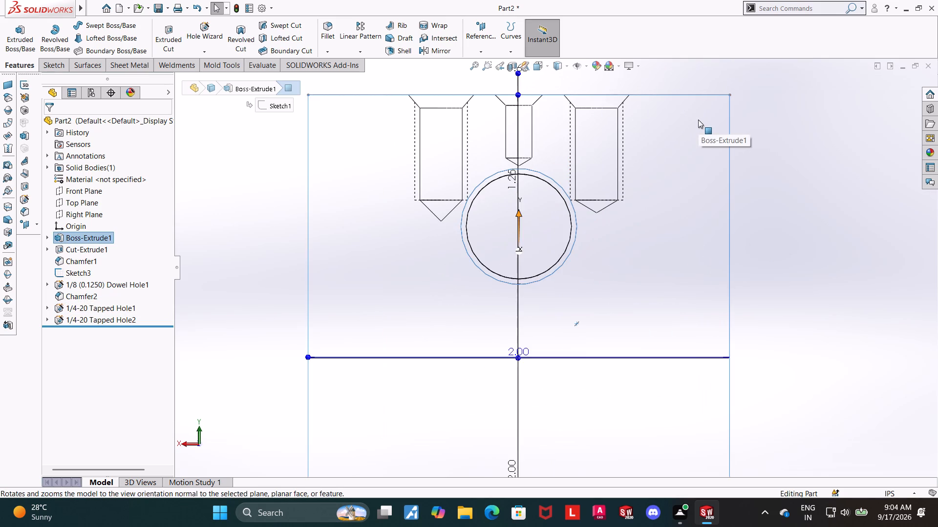
scroll(698, 120, down, 1)
Reopen the second 1/4-20 tapped hole's definition and review its end condition, thread and countersink options.
click(88, 321)
click(96, 287)
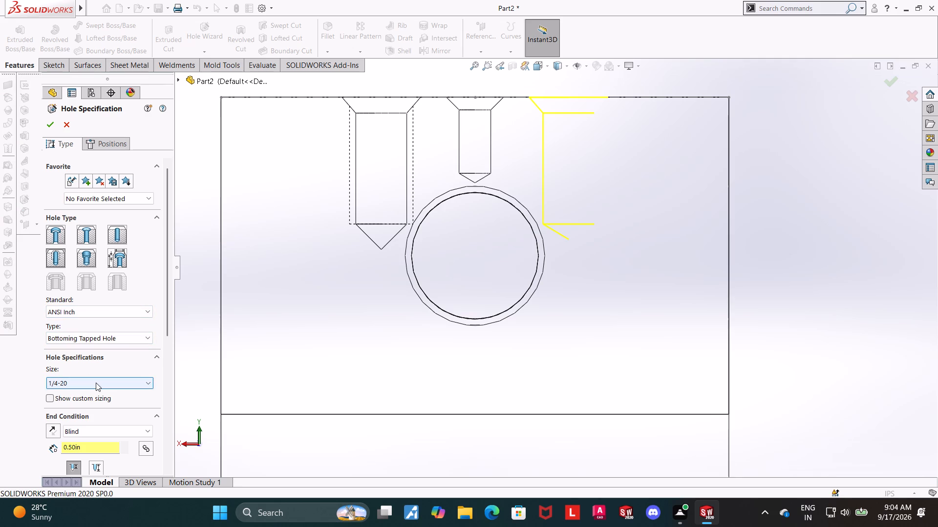
scroll(107, 357, down, 1)
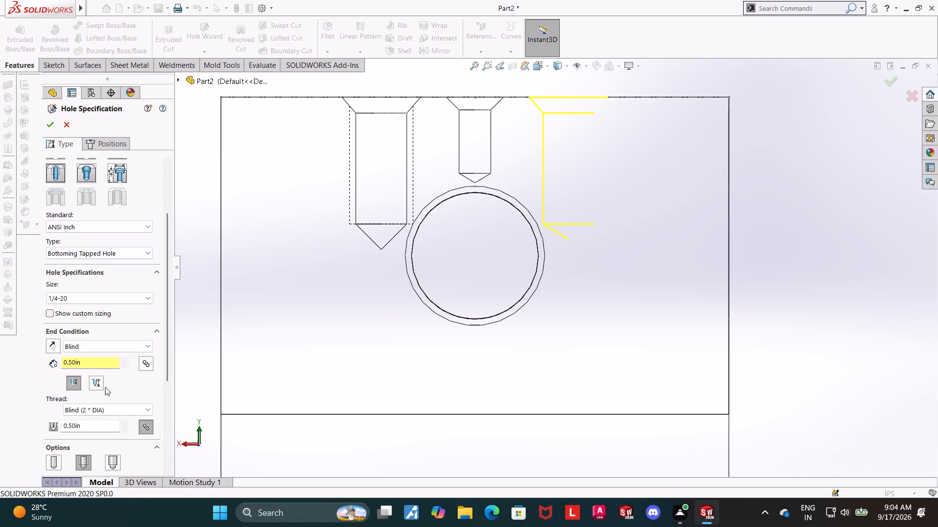
scroll(106, 386, down, 1)
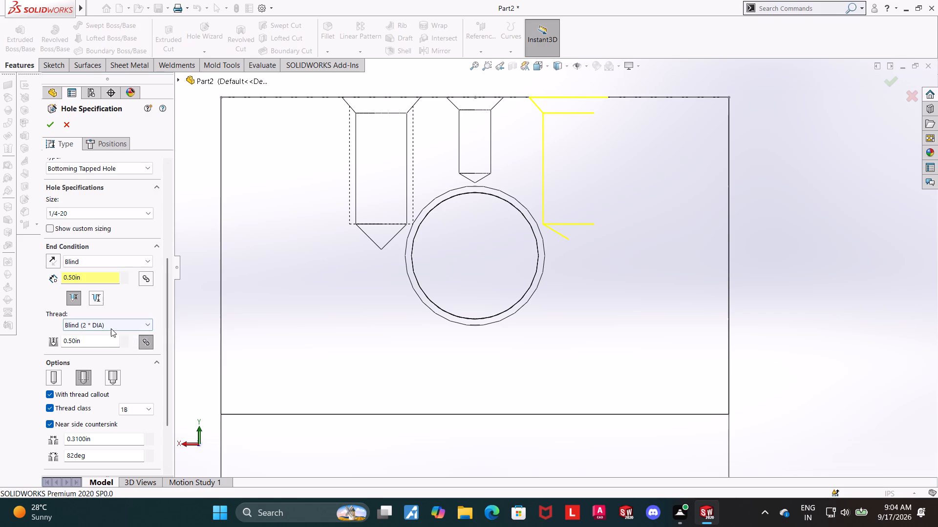
click(110, 327)
click(110, 327)
scroll(134, 357, down, 1)
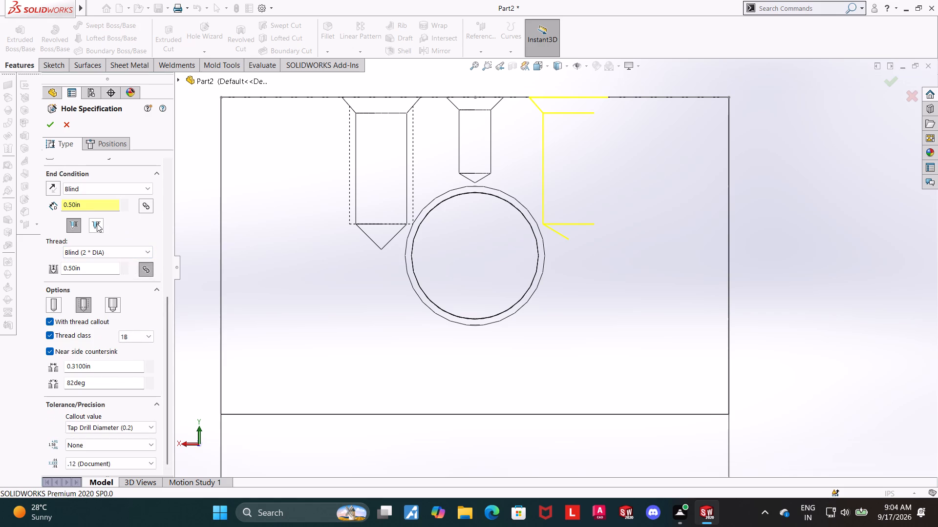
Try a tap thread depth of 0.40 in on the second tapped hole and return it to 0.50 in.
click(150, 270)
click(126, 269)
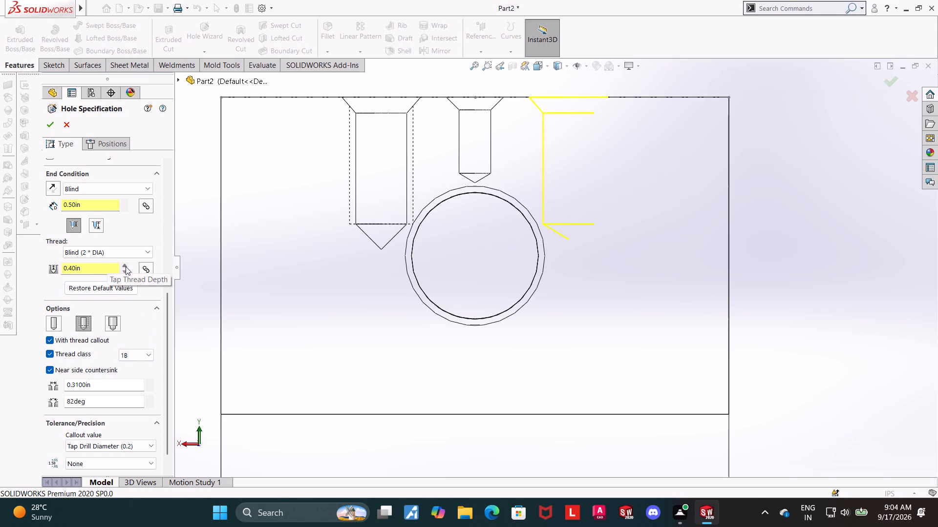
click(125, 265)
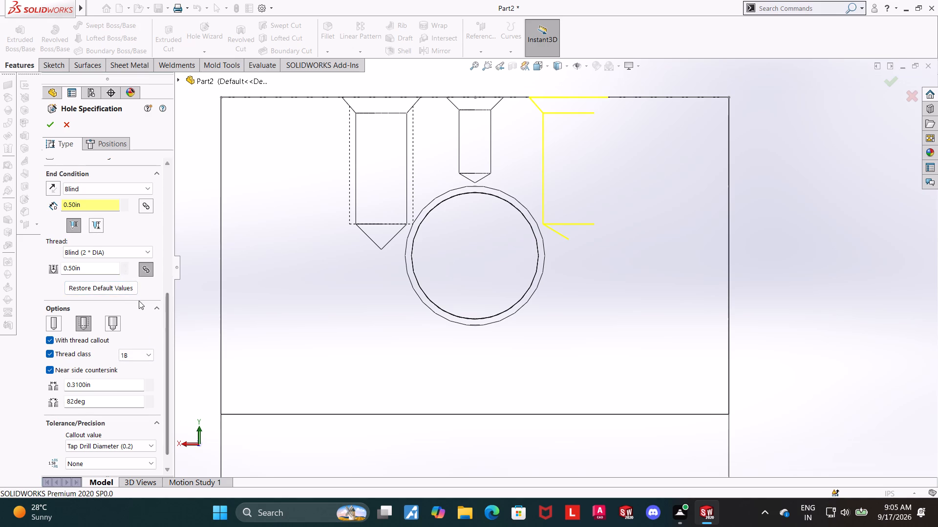
Enable custom sizing for the second tapped hole and set its drill tip angle to 90 degrees.
scroll(138, 298, up, 1)
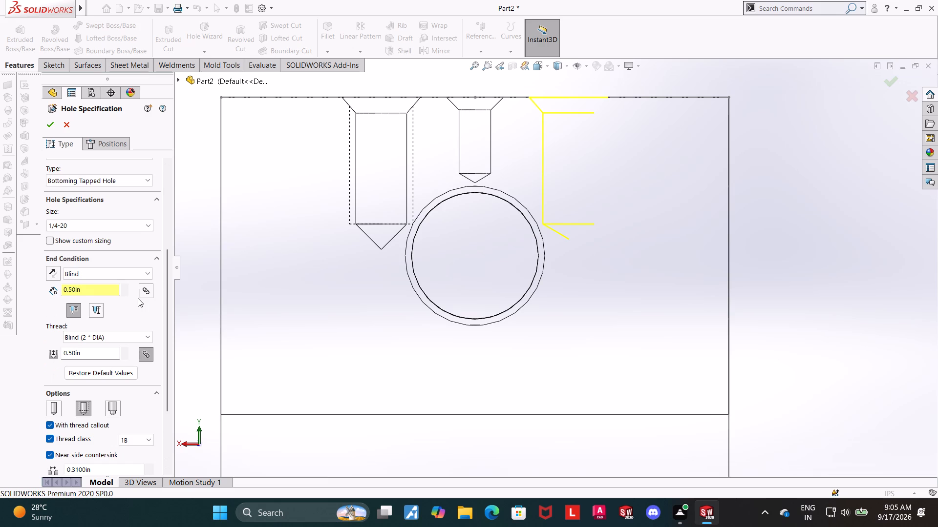
scroll(124, 320, up, 1)
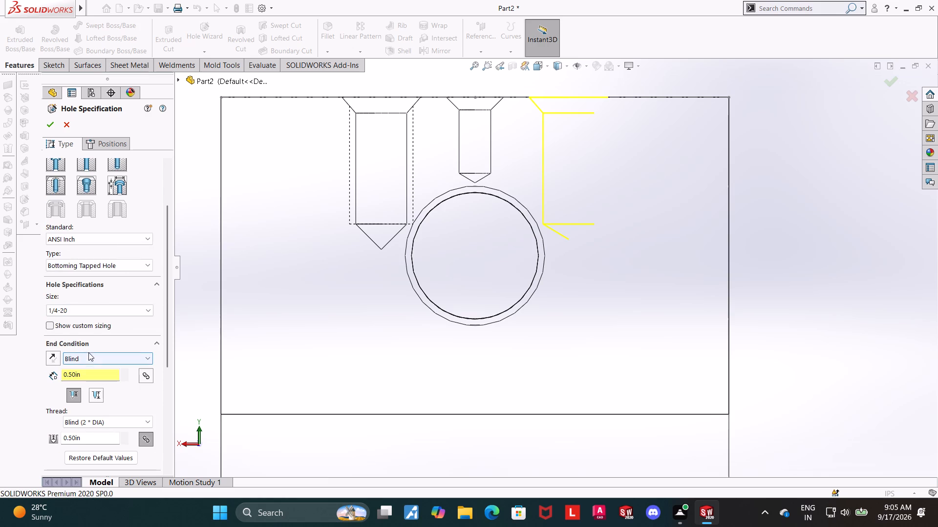
click(49, 325)
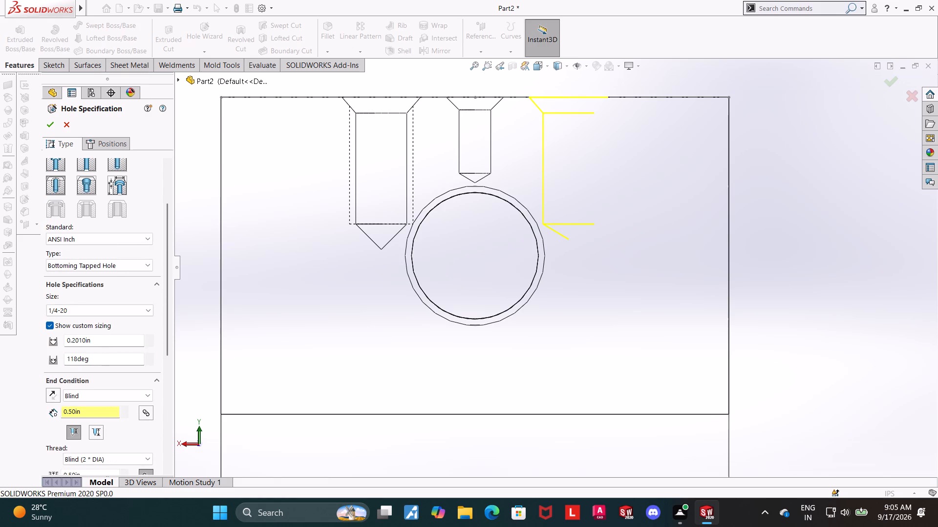
click(109, 358)
drag(94, 358, 0, 361)
text(90)
key(Return)
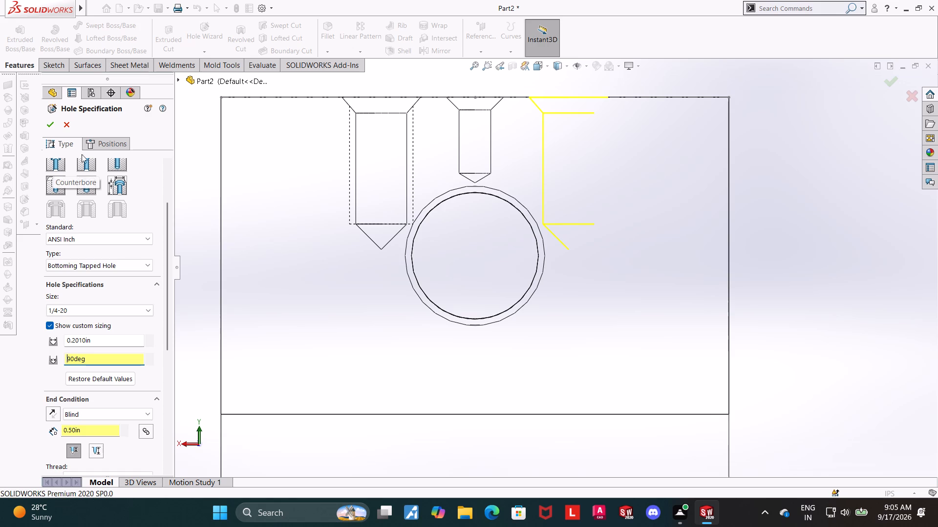
Set the second tapped hole's thread class to 2B.
scroll(33, 358, down, 2)
scroll(52, 405, down, 4)
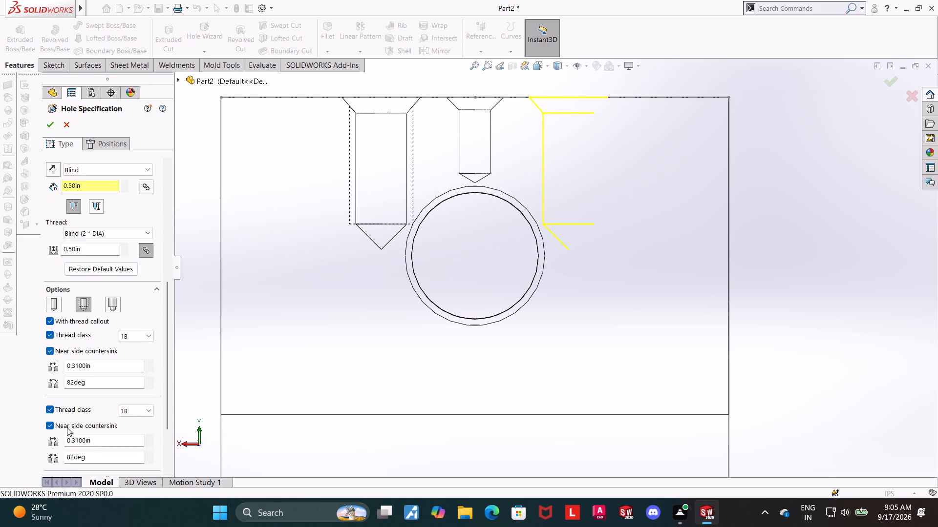
click(133, 335)
click(133, 356)
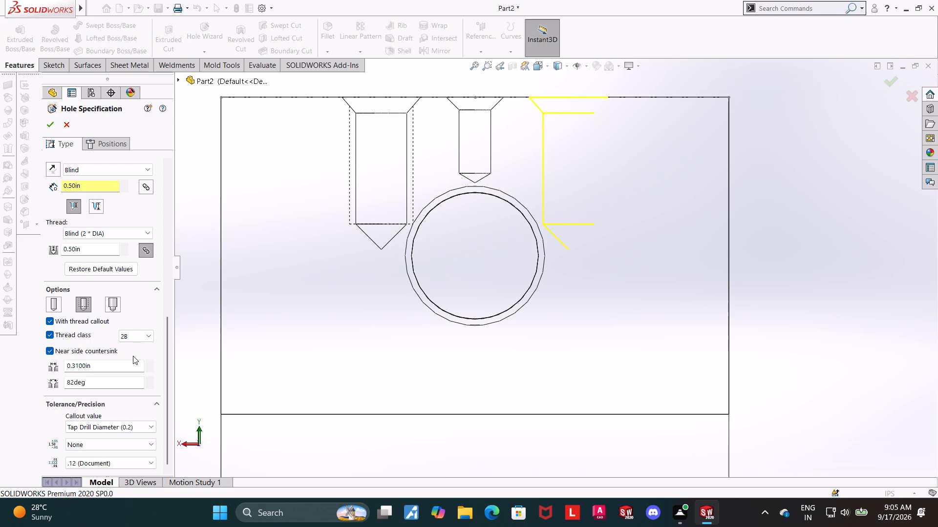
Set the second tapped hole's blind depth to 0.65 in, check its remaining thread and countersink options, and accept it.
scroll(0, 372, down, 2)
scroll(3, 367, up, 2)
scroll(41, 266, up, 1)
drag(167, 332, 168, 302)
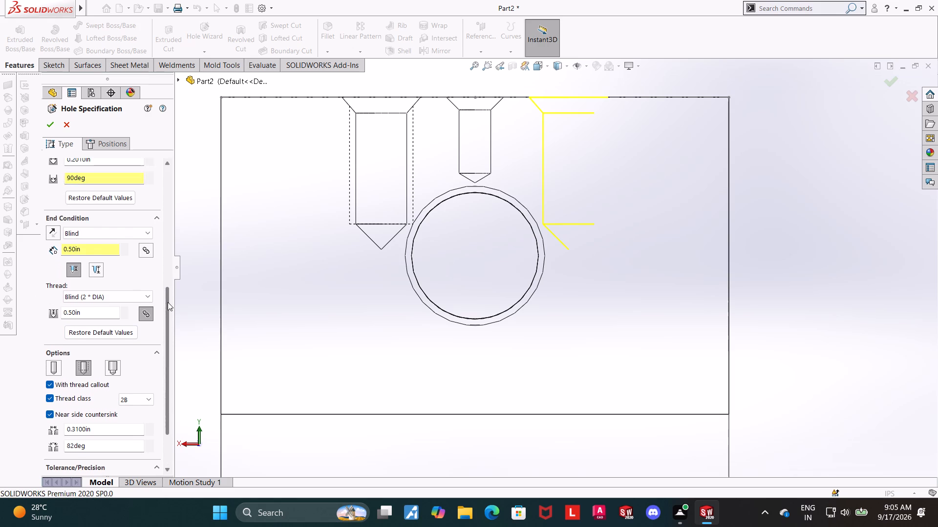
drag(168, 302, 166, 241)
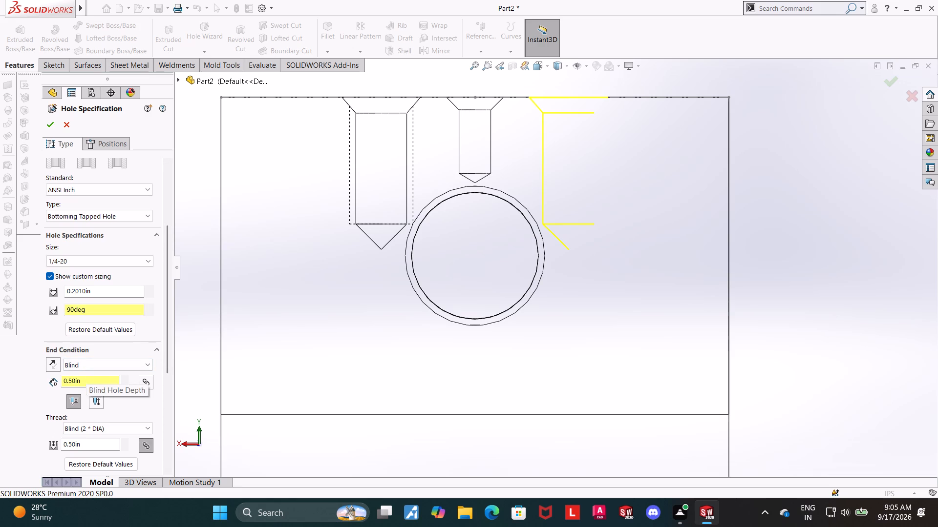
drag(88, 382, 68, 382)
text(65)
key(Return)
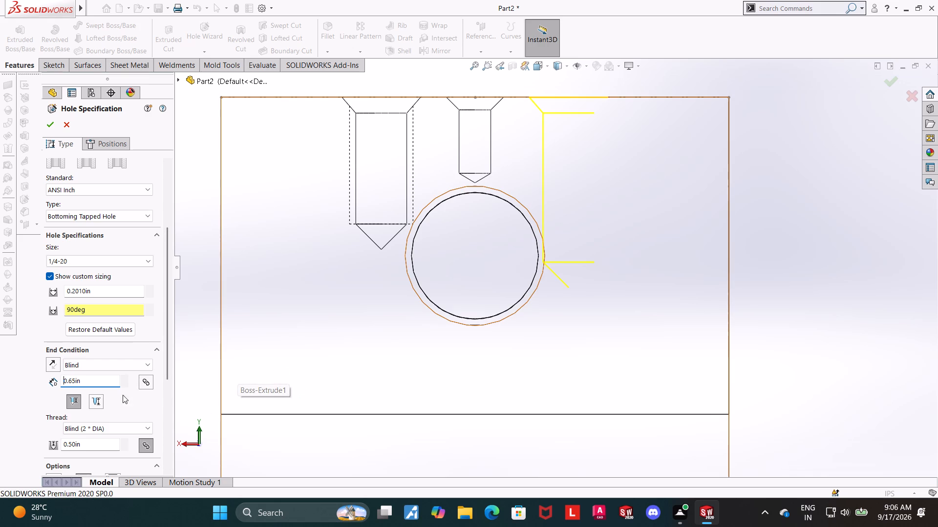
scroll(19, 393, down, 1)
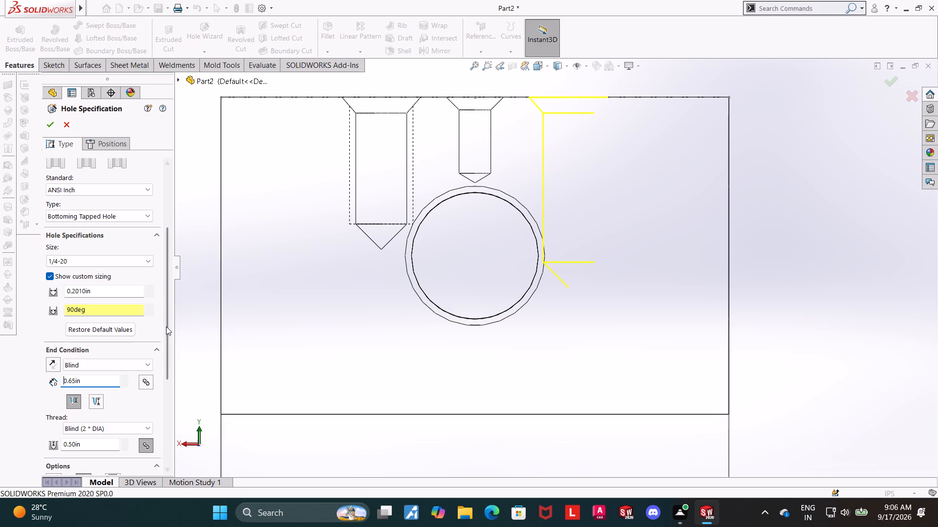
drag(166, 326, 164, 381)
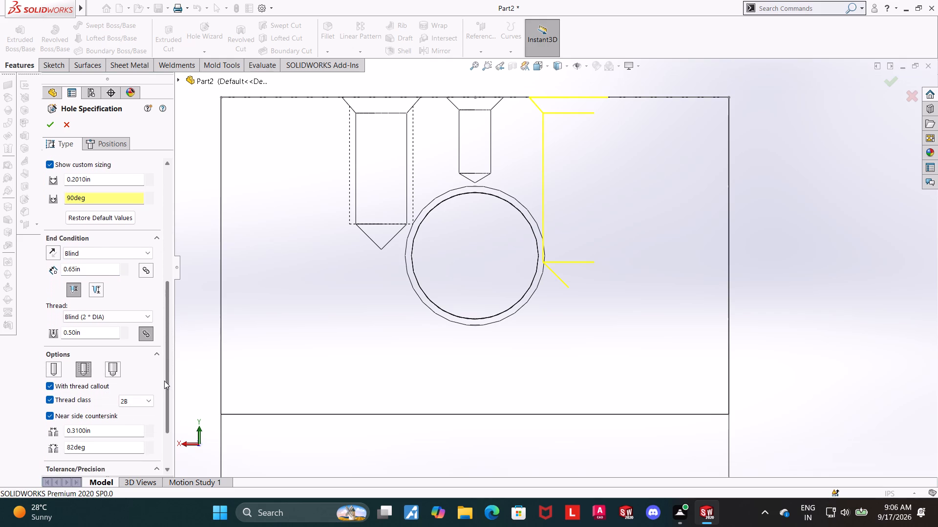
drag(164, 381, 166, 411)
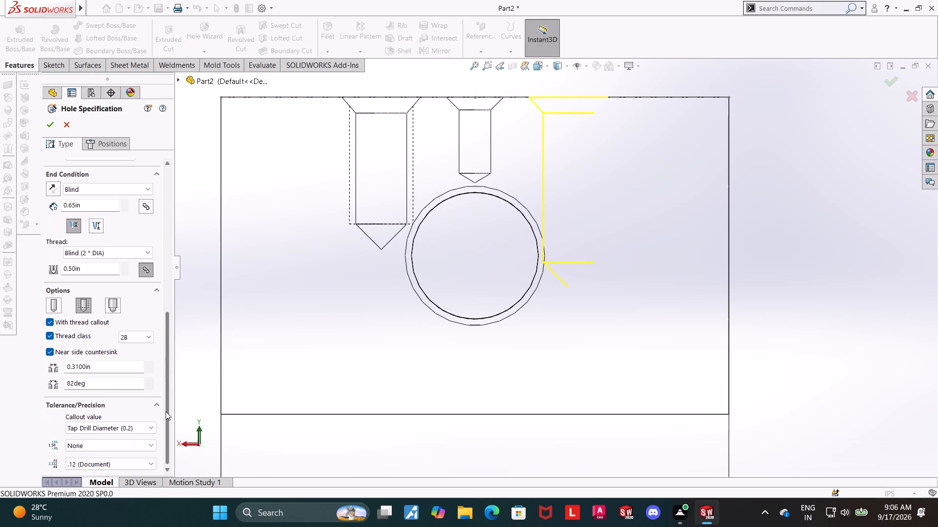
drag(166, 411, 167, 418)
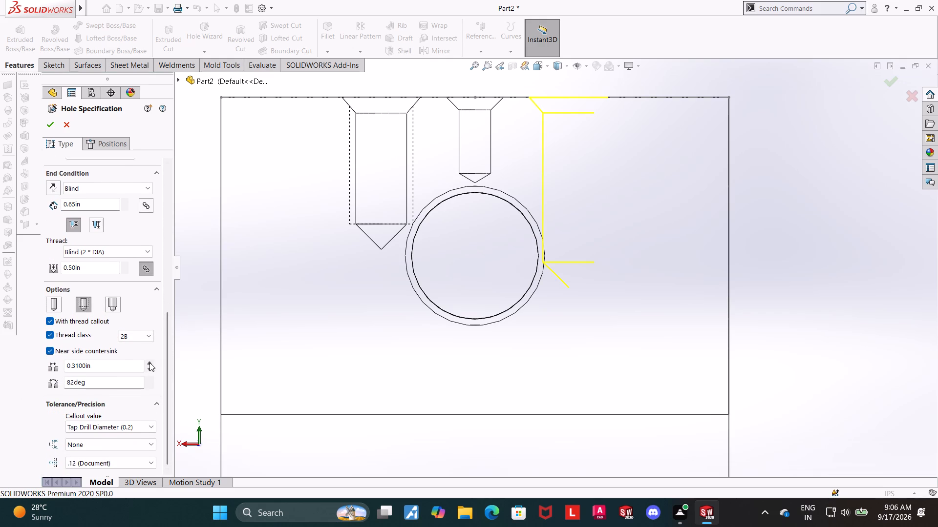
click(48, 127)
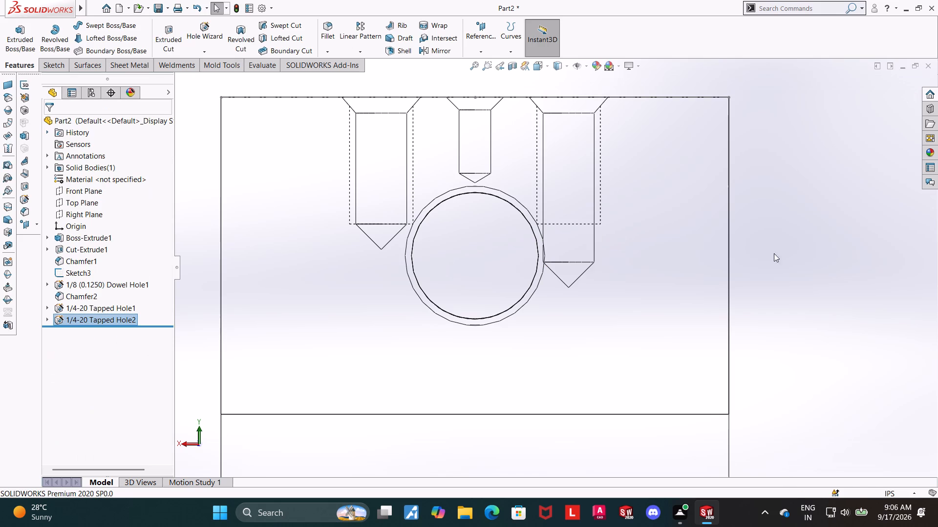
Set the first tapped hole's blind depth to 0.65 in and accept the definition.
click(760, 252)
scroll(413, 286, up, 1)
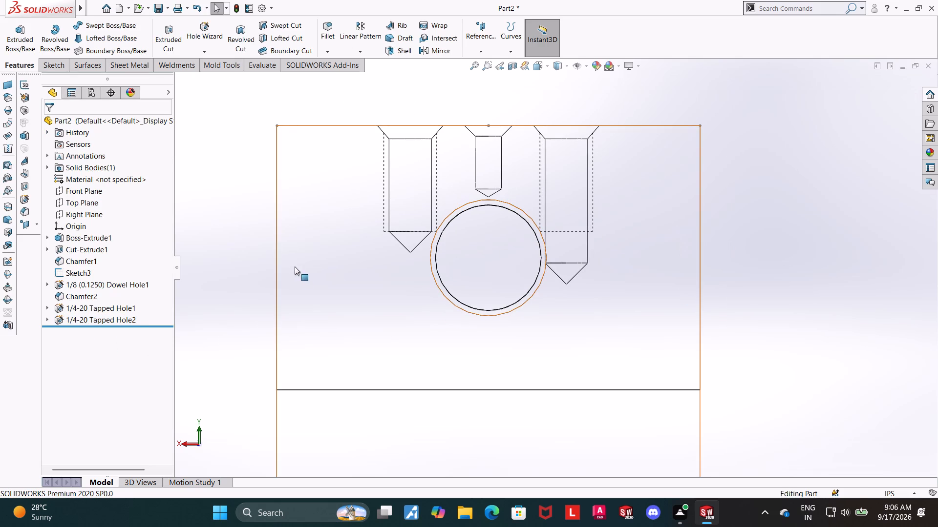
click(90, 311)
click(97, 284)
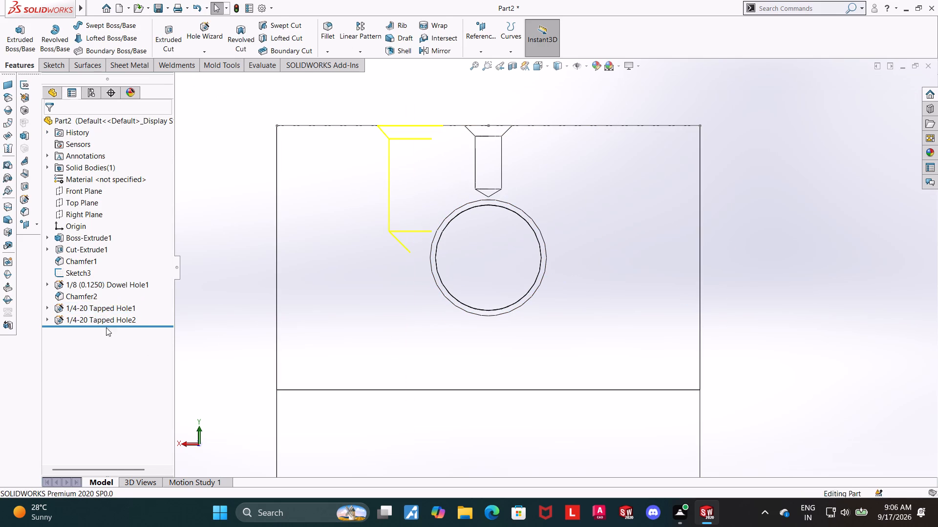
scroll(3, 408, down, 2)
scroll(137, 383, down, 1)
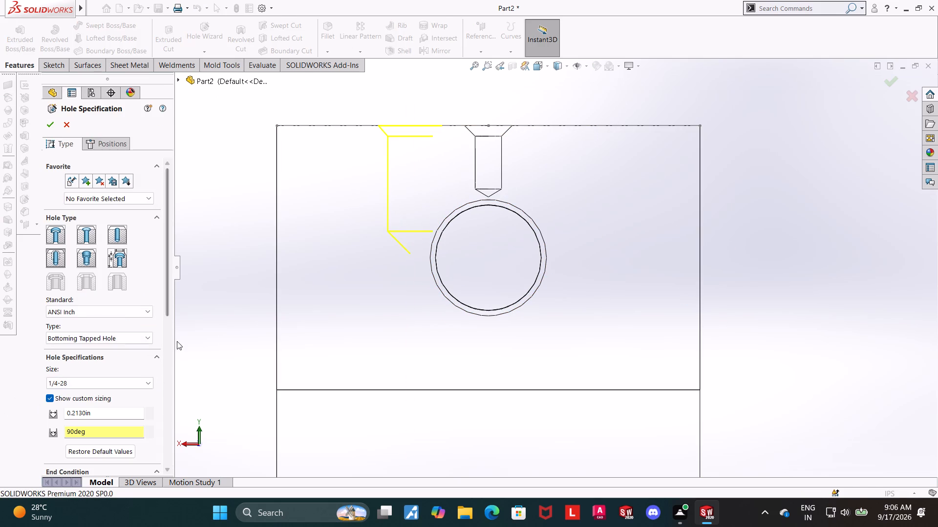
drag(169, 283, 169, 377)
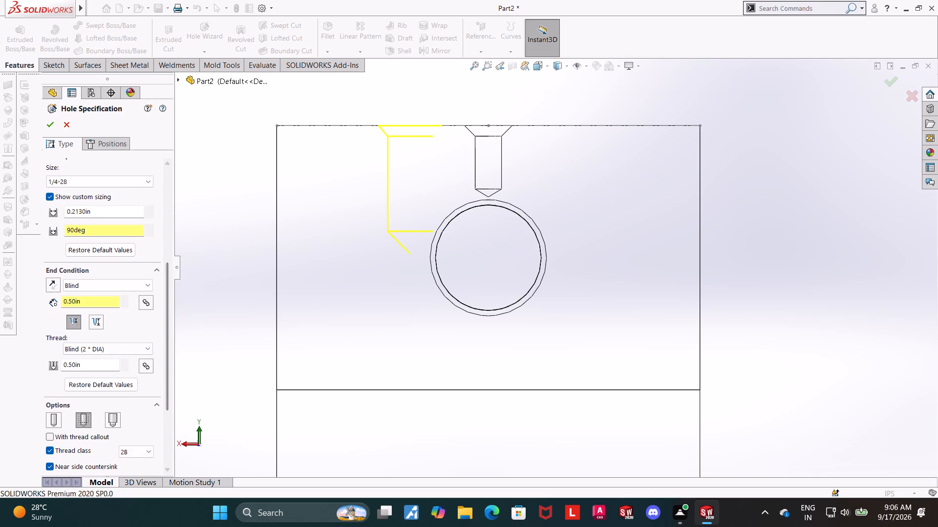
drag(100, 299, 69, 302)
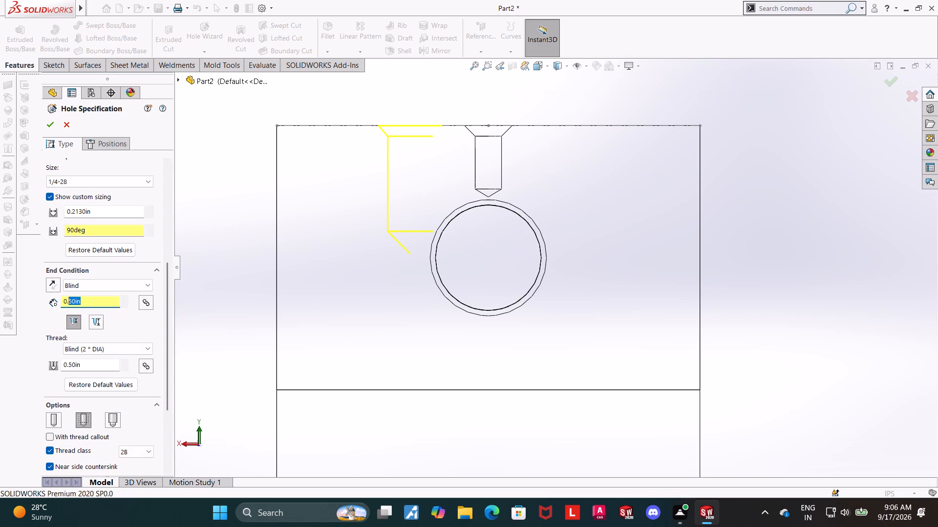
text(65)
key(Return)
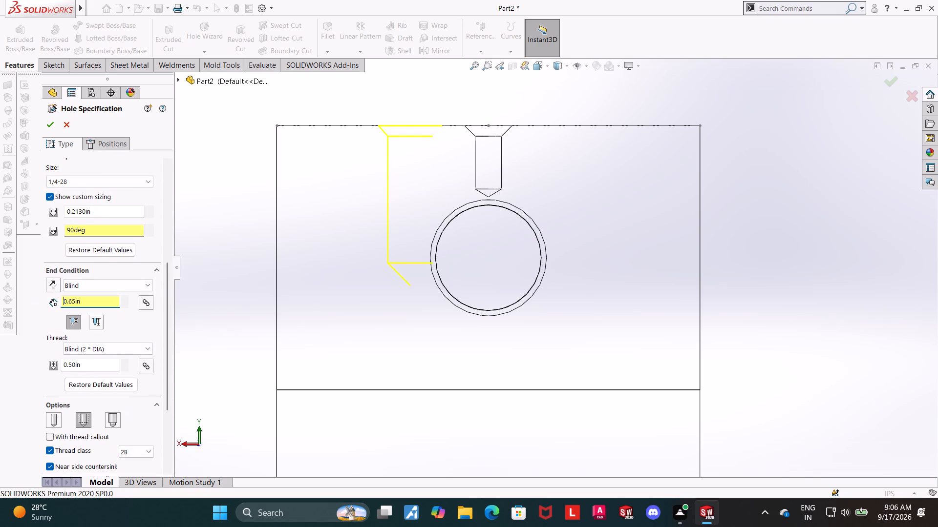
click(50, 120)
click(736, 284)
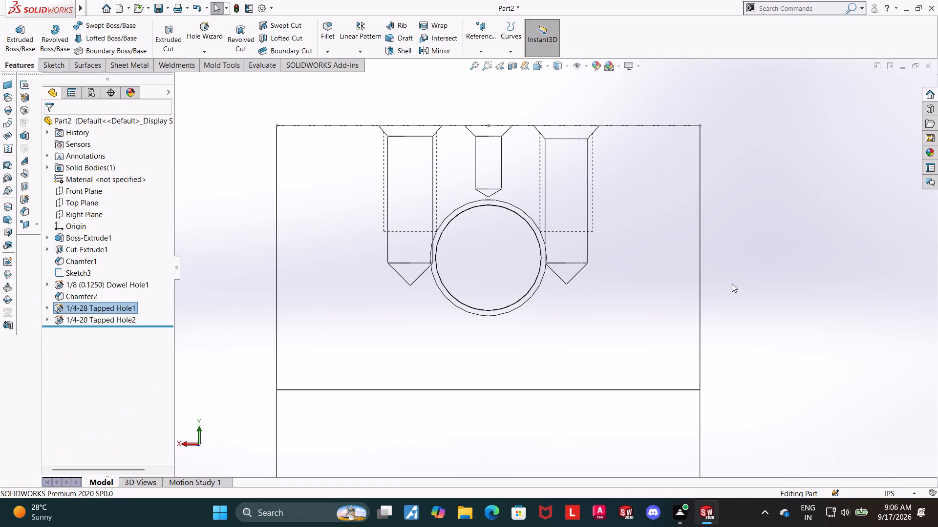
Examine the tapped holes against the dowel hole and cross hole, from an angle and from the top.
middle_drag(766, 282, 772, 282)
middle_drag(764, 276, 774, 290)
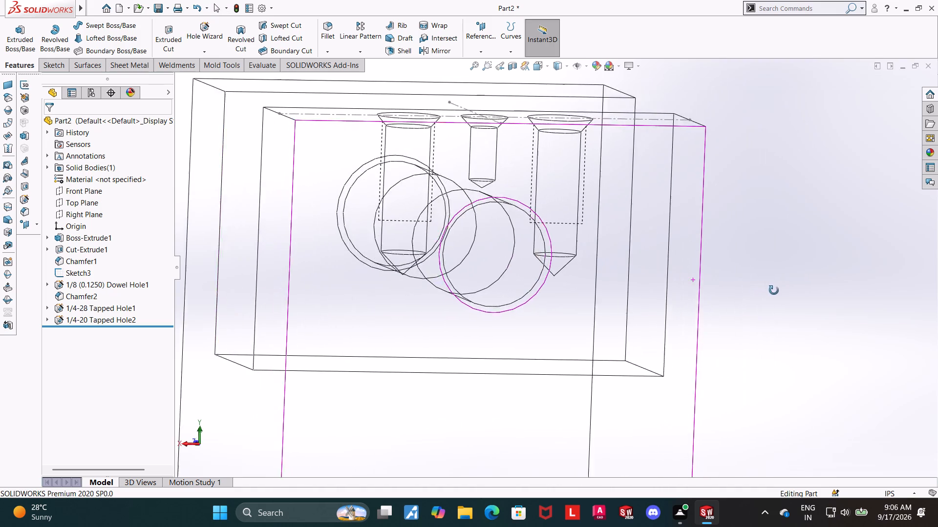
middle_drag(774, 290, 764, 292)
scroll(762, 292, up, 2)
click(537, 68)
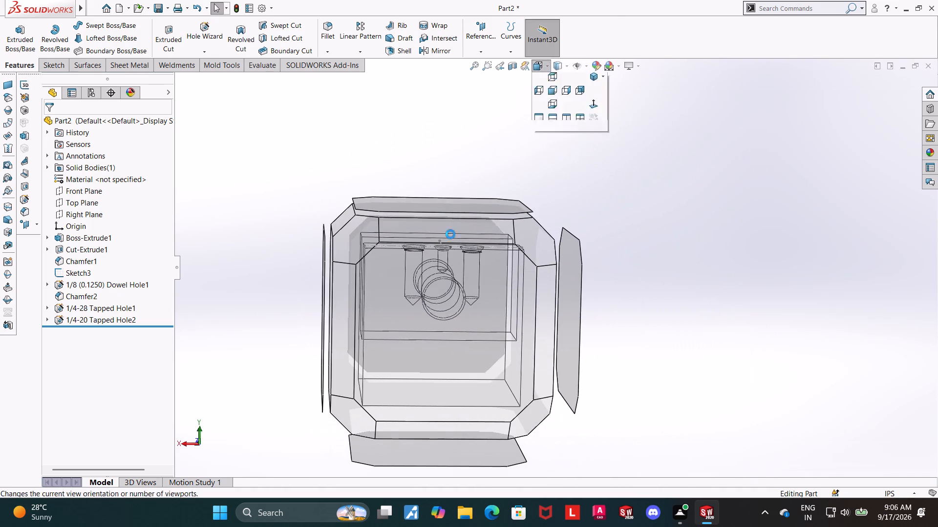
middle_drag(654, 294, 663, 353)
click(440, 243)
click(816, 358)
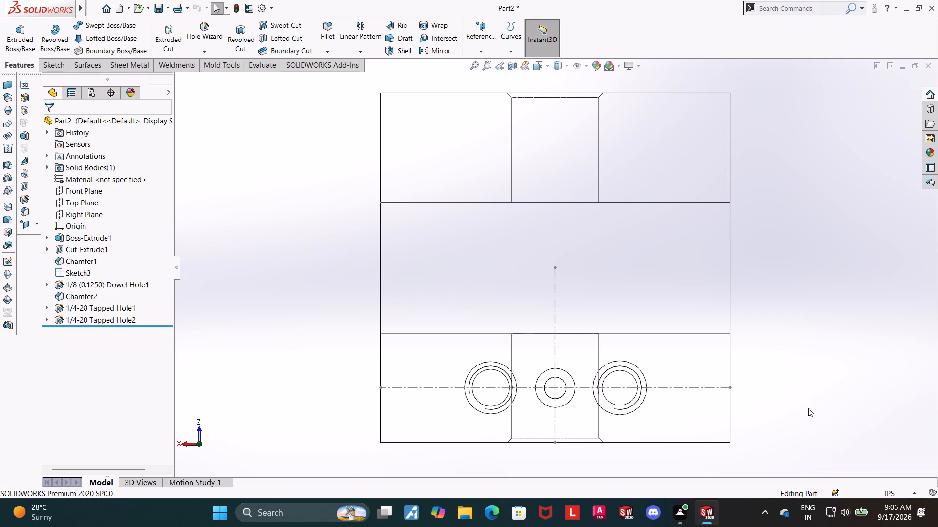
Edit the first tapped hole and set its size to 1/4-20.
click(88, 308)
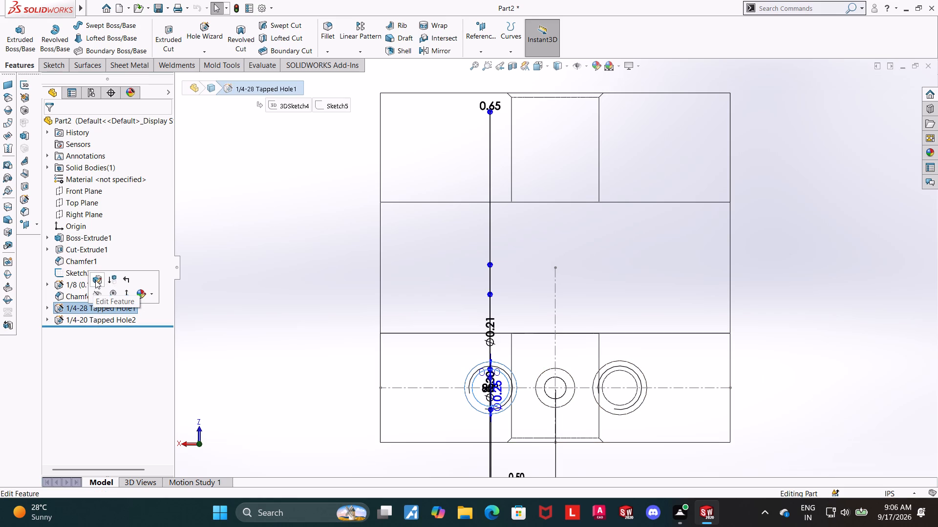
click(95, 280)
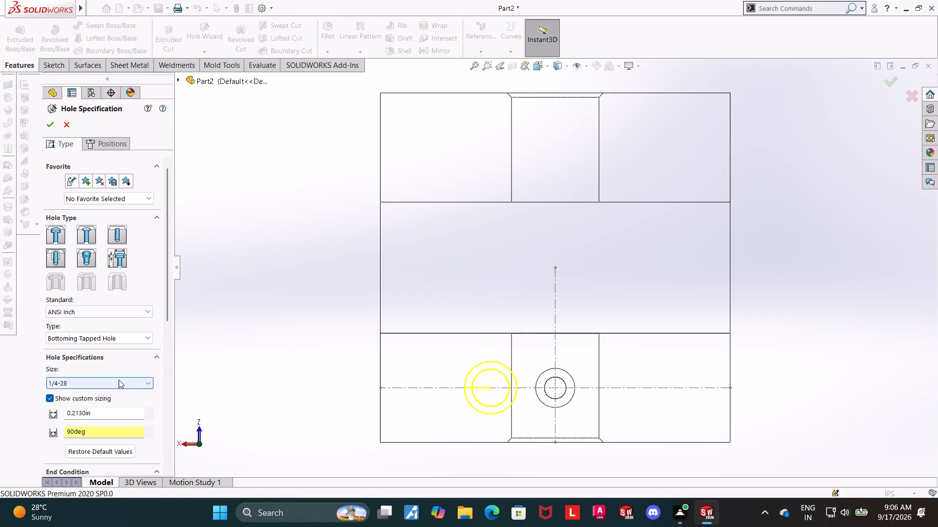
double_click(89, 382)
click(83, 385)
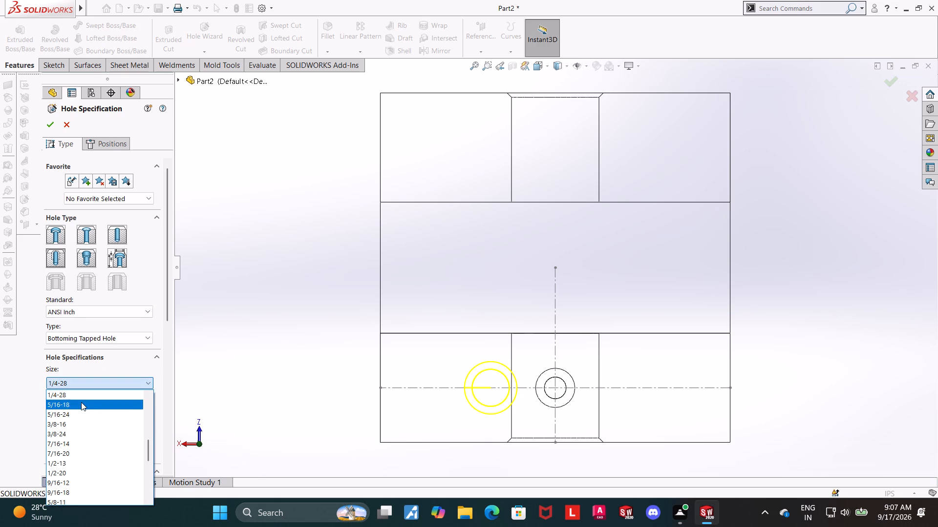
scroll(81, 401, up, 1)
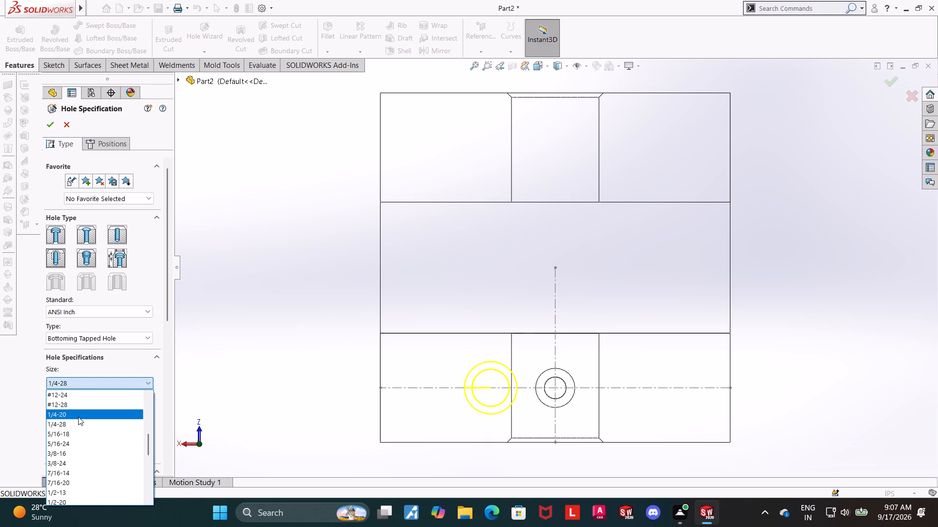
click(78, 416)
click(44, 124)
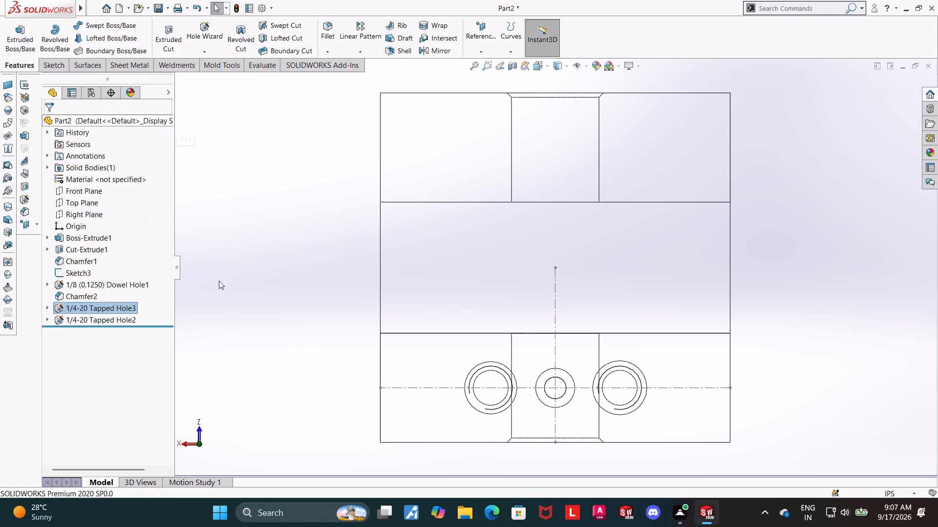
click(248, 314)
Reopen the second tapped hole's definition to check its size specification.
click(107, 318)
click(114, 289)
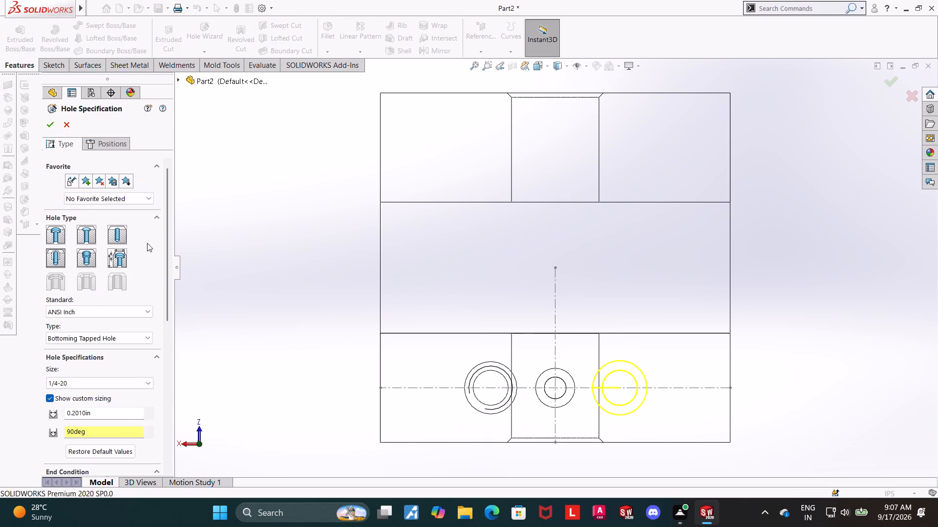
click(44, 122)
click(289, 280)
Reorient the model from the top view to examine the tapped hole depths beside the cross hole.
middle_drag(312, 349, 306, 217)
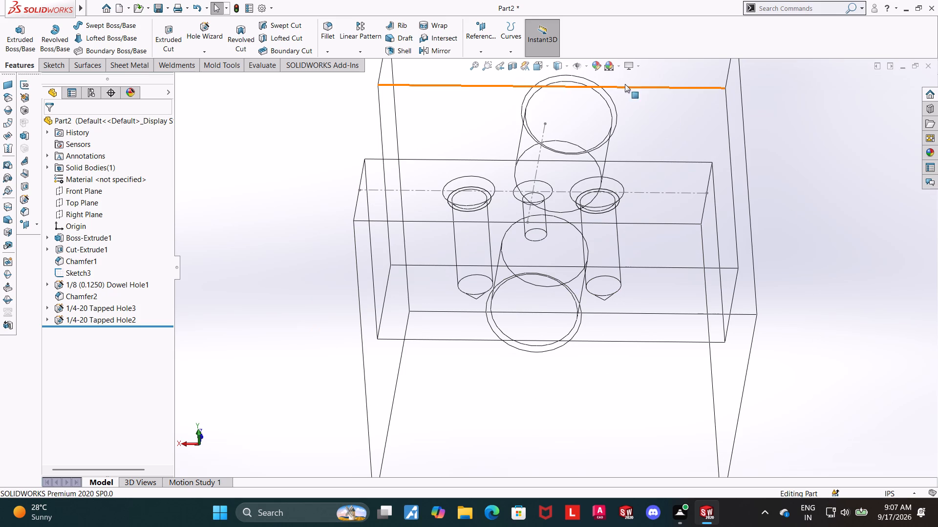
click(534, 58)
click(534, 63)
click(470, 350)
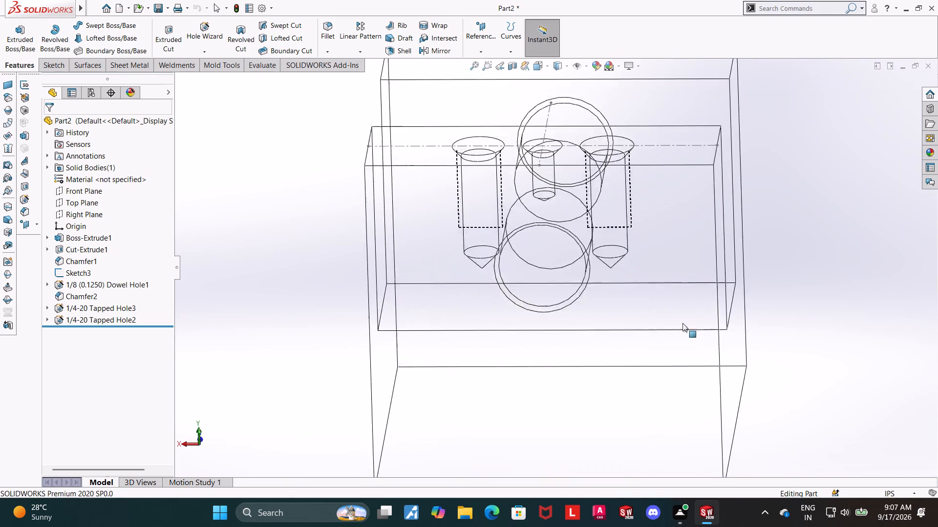
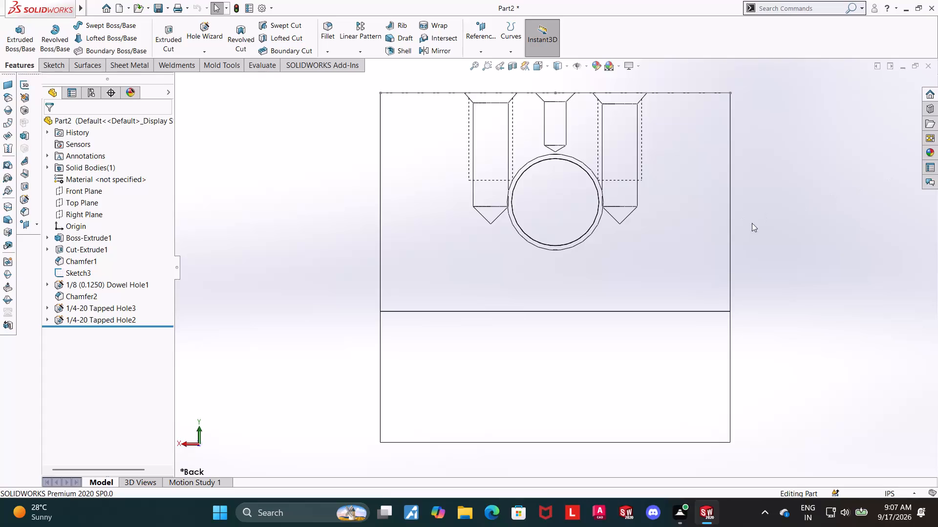
Examine the wireframe block from the back and at an angle, comparing the tapped and dowel hole depths with the cross hole.
middle_drag(764, 226, 767, 207)
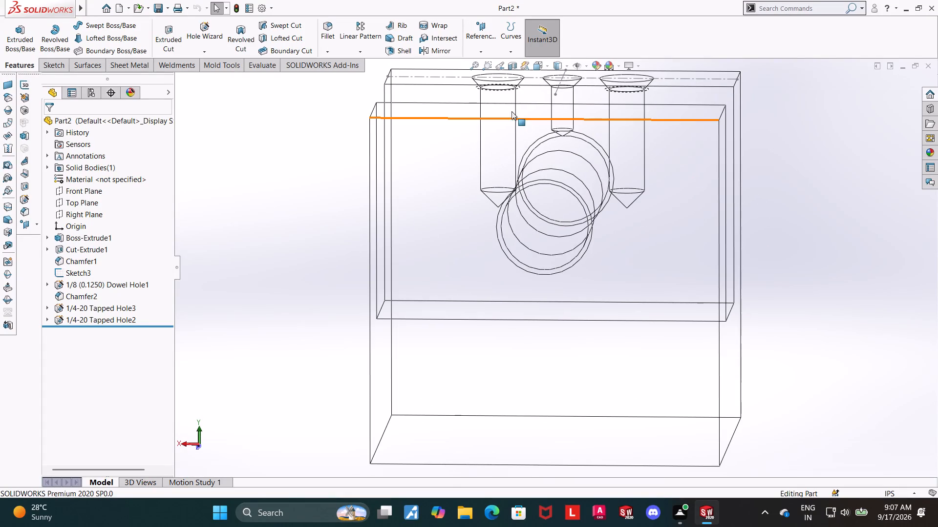
click(536, 63)
click(478, 299)
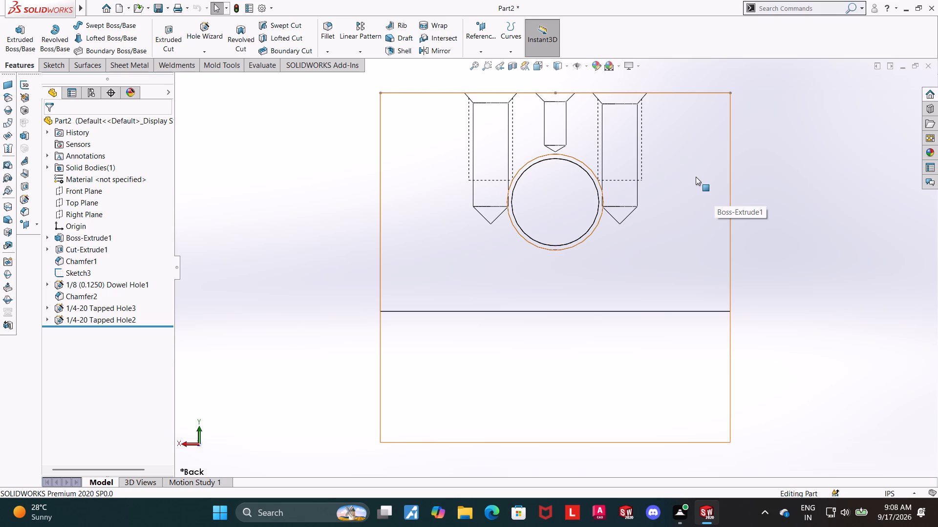
middle_drag(820, 230, 820, 240)
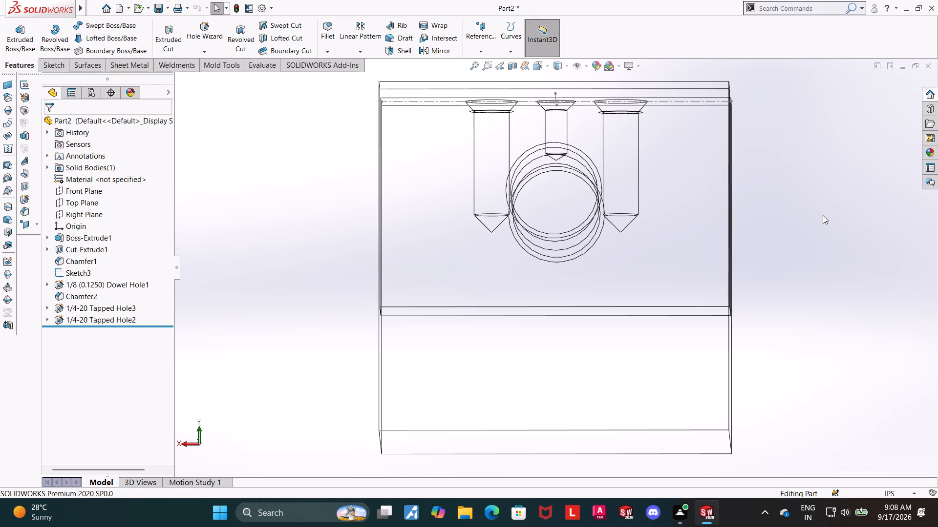
middle_drag(822, 223, 821, 206)
middle_drag(819, 192, 815, 185)
click(831, 199)
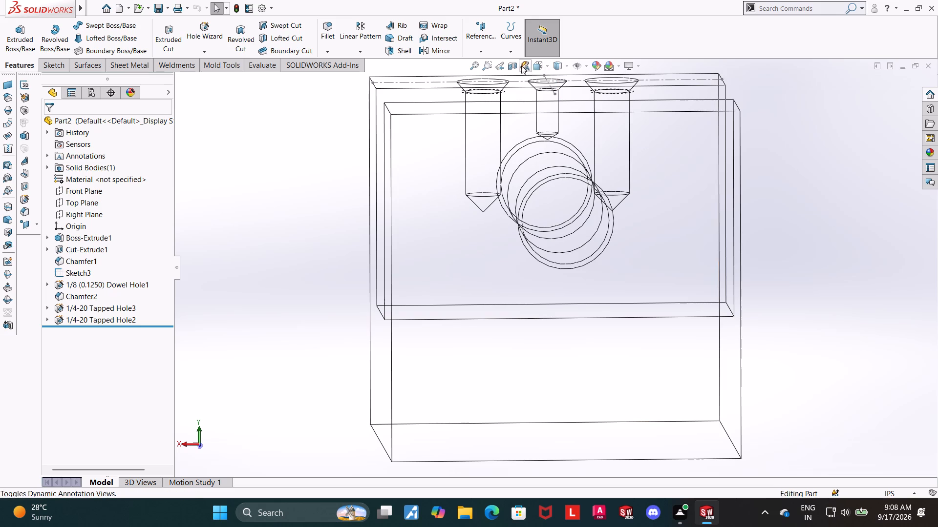
click(539, 66)
click(498, 265)
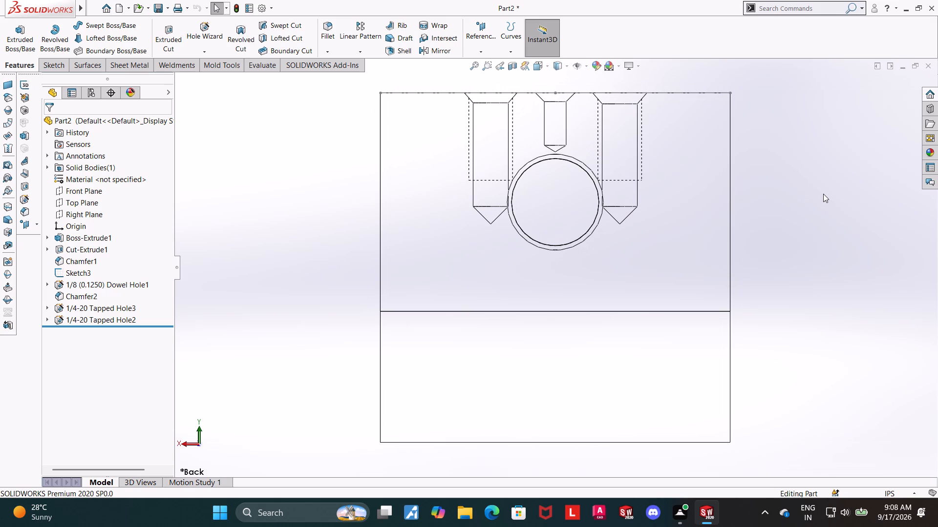
scroll(823, 194, up, 2)
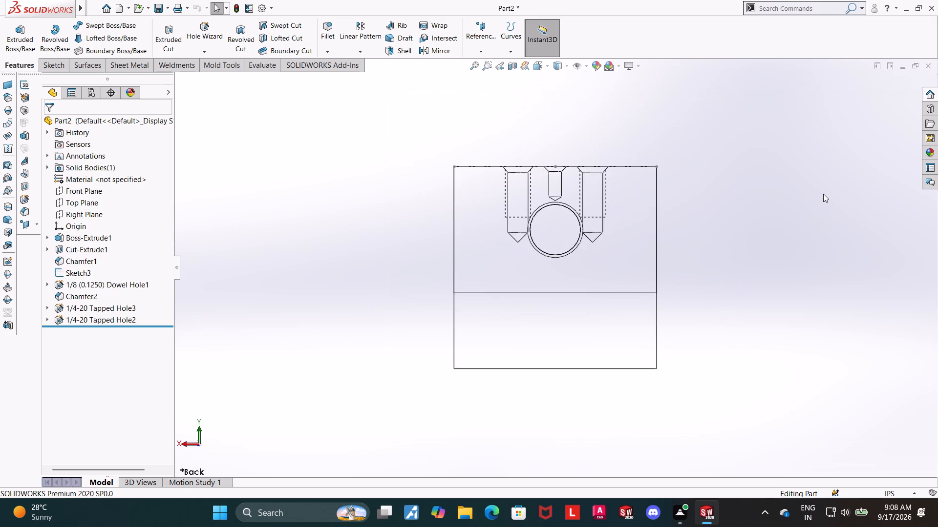
scroll(823, 194, up, 1)
middle_drag(761, 199, 804, 266)
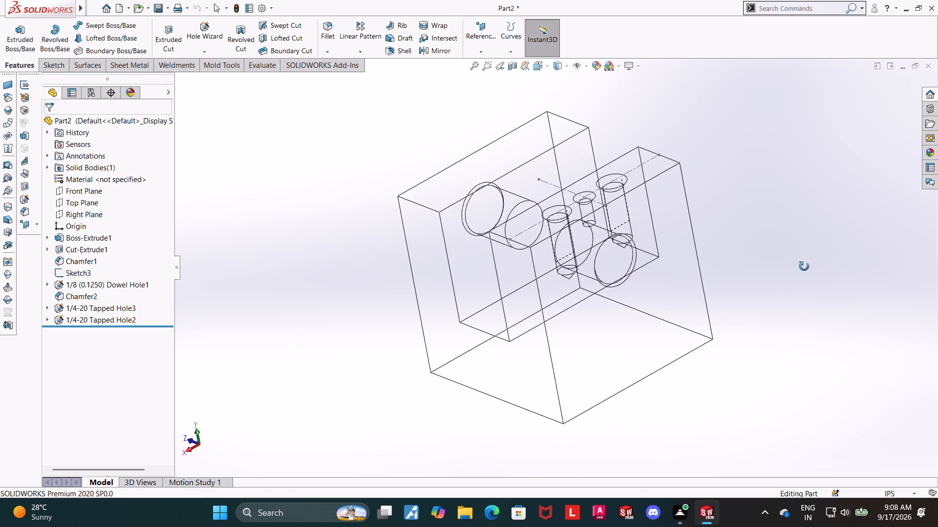
middle_drag(804, 266, 800, 263)
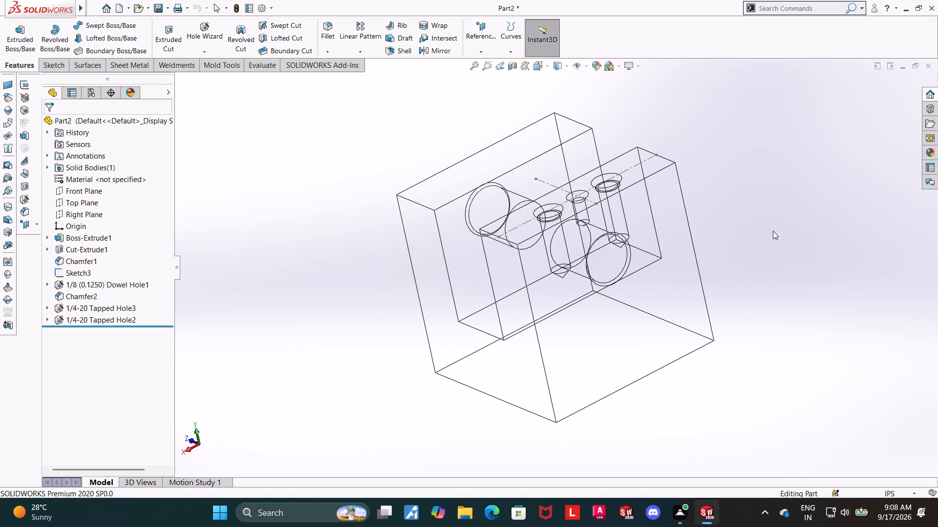
middle_drag(733, 257, 741, 243)
scroll(761, 202, up, 1)
middle_drag(747, 207, 751, 229)
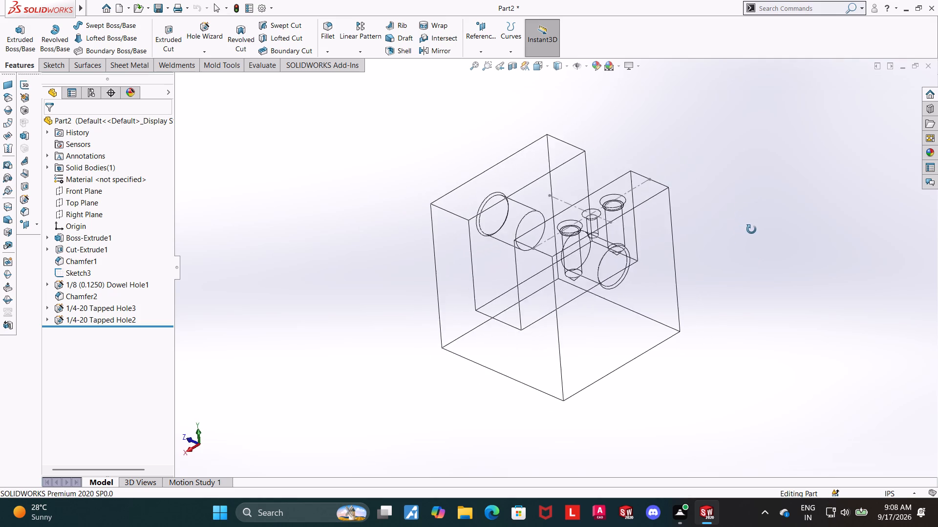
middle_drag(751, 229, 753, 213)
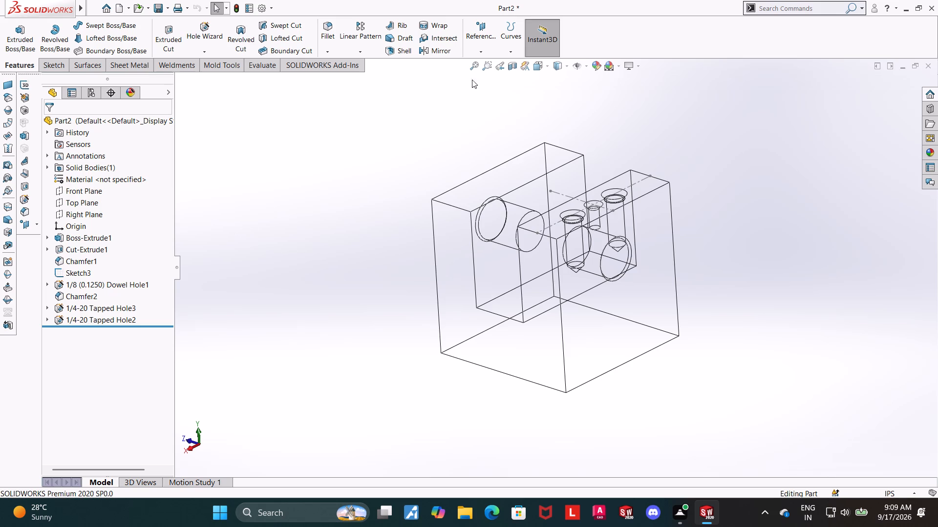
Show the block from the top in shaded display with edges.
click(536, 69)
click(475, 236)
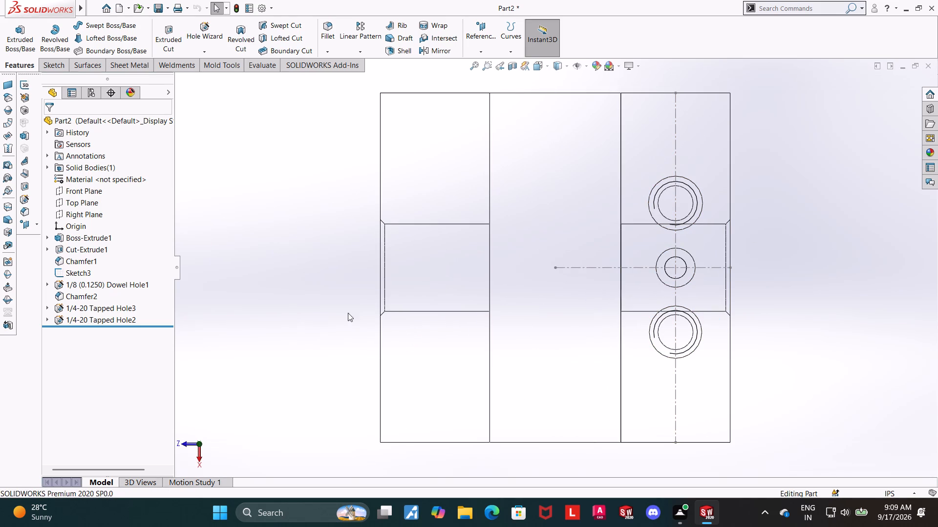
click(549, 67)
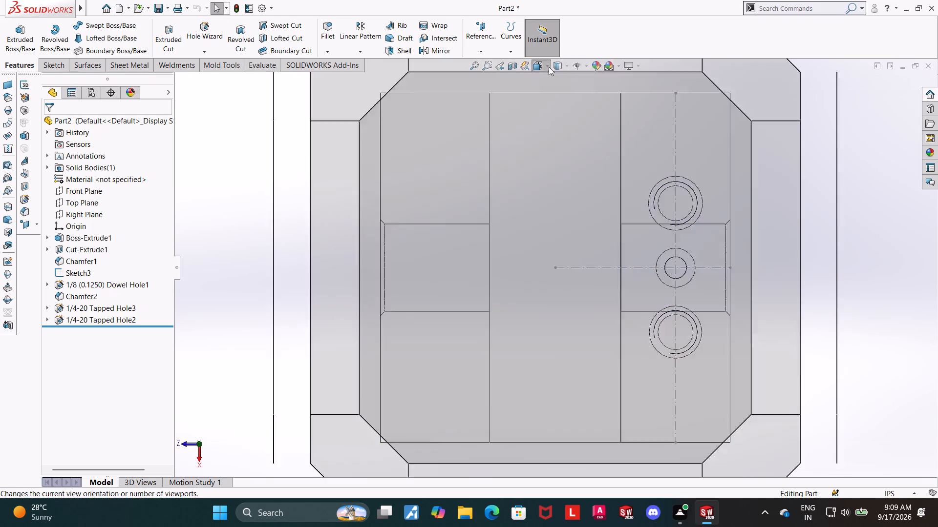
click(557, 66)
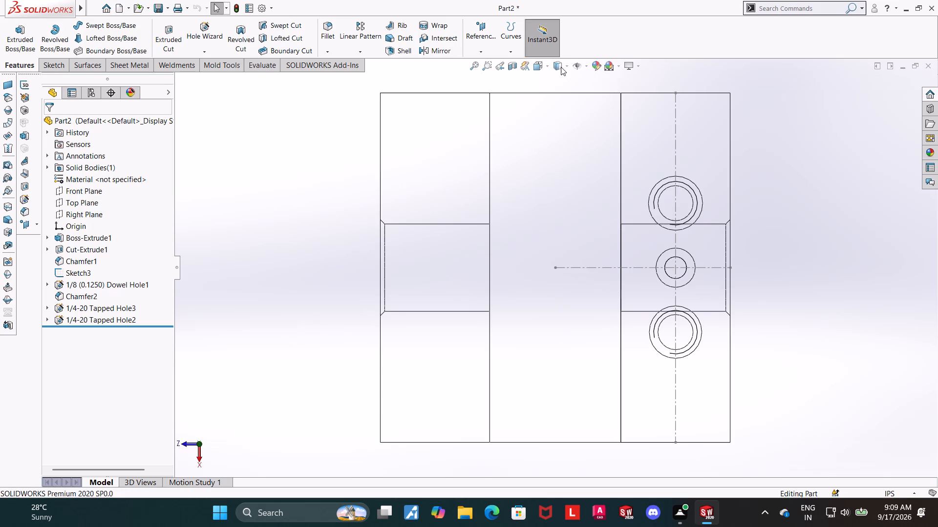
click(566, 66)
click(560, 80)
Open the 1/4-20 Tapped Hole3 position sketch to check its spacing from the dowel hole, and leave without changes.
scroll(774, 279, down, 1)
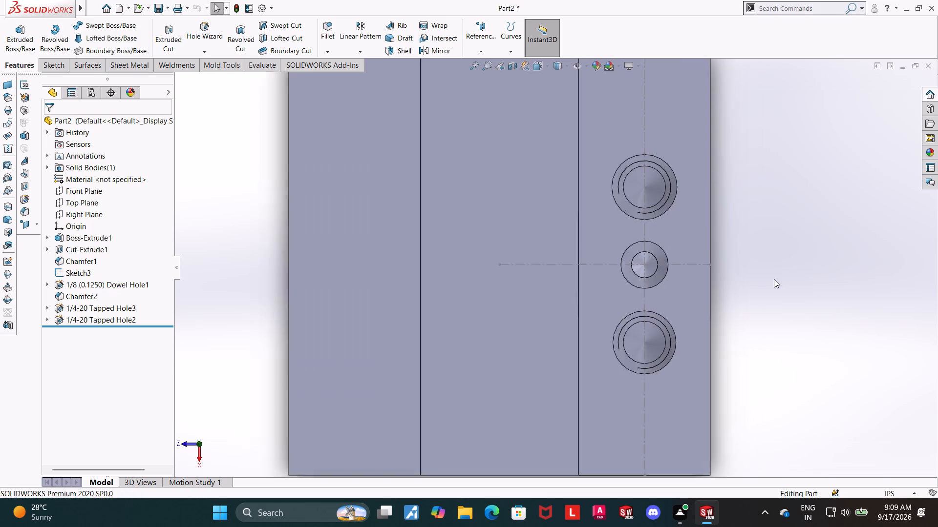
scroll(774, 279, down, 1)
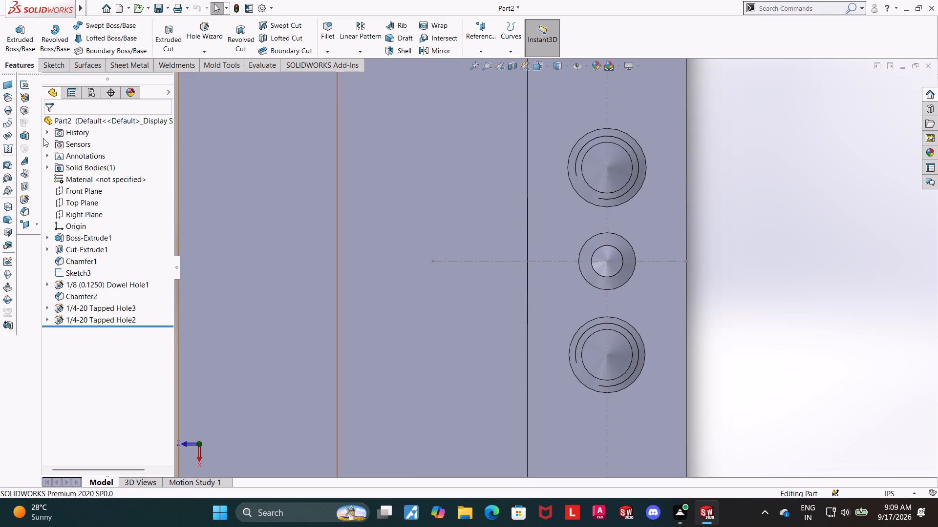
click(78, 310)
click(85, 281)
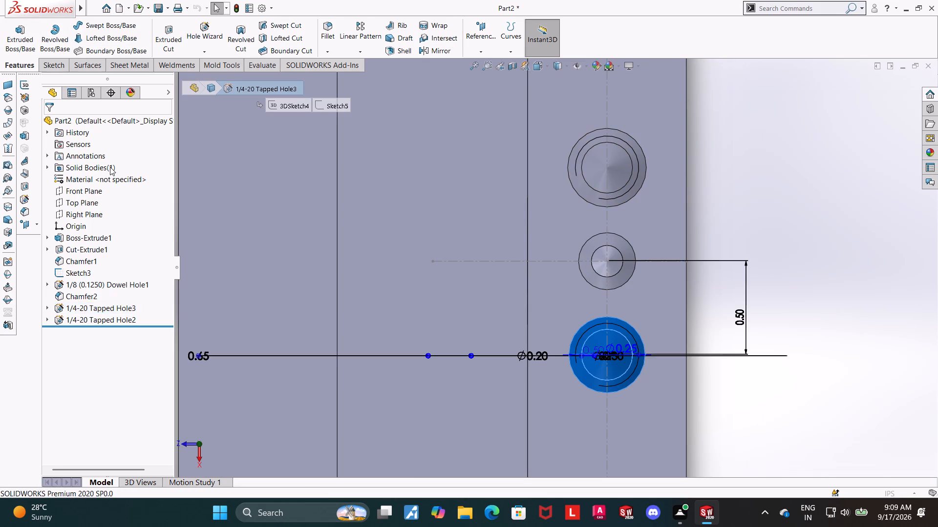
click(105, 147)
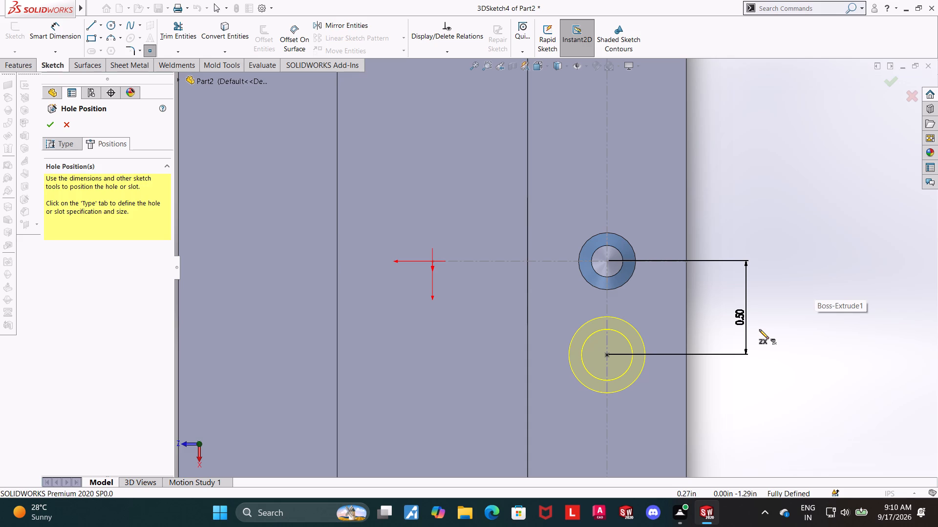
scroll(740, 320, up, 4)
key(Escape)
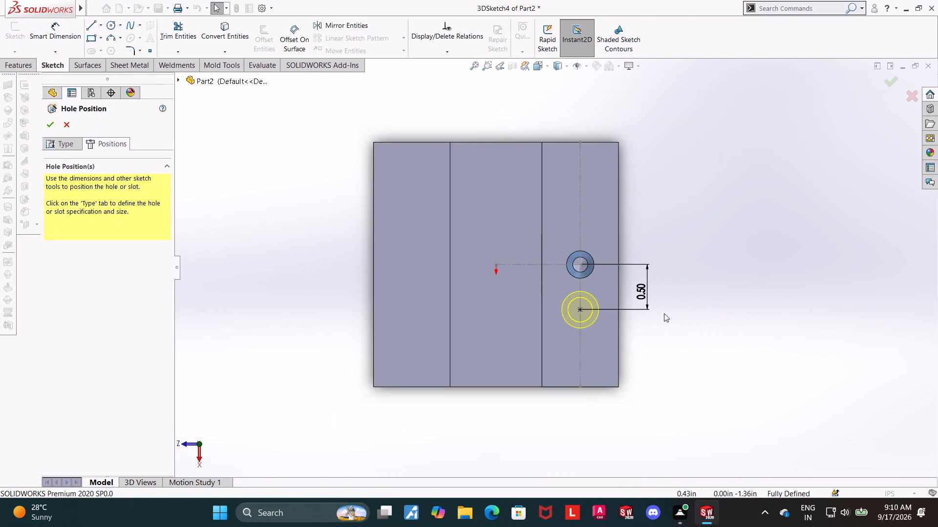
middle_drag(663, 315, 663, 218)
scroll(618, 162, down, 2)
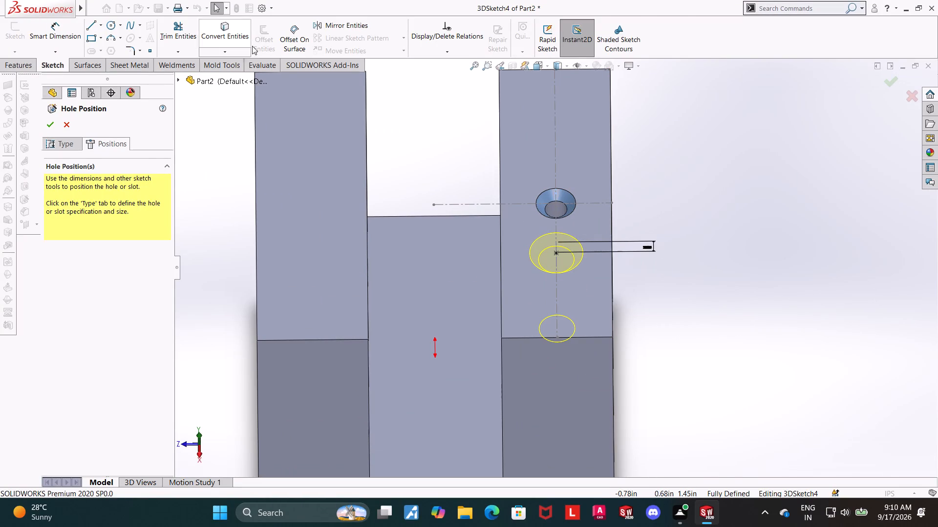
click(538, 66)
click(477, 249)
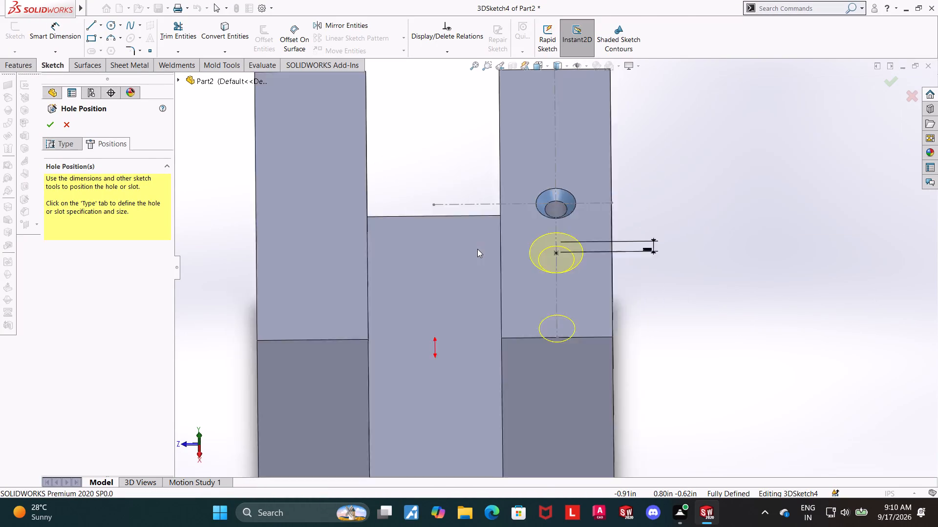
click(69, 122)
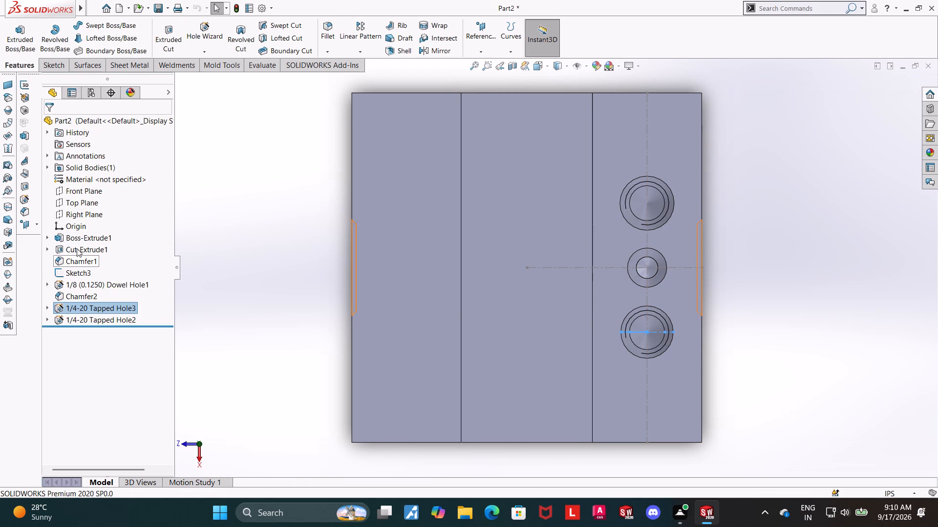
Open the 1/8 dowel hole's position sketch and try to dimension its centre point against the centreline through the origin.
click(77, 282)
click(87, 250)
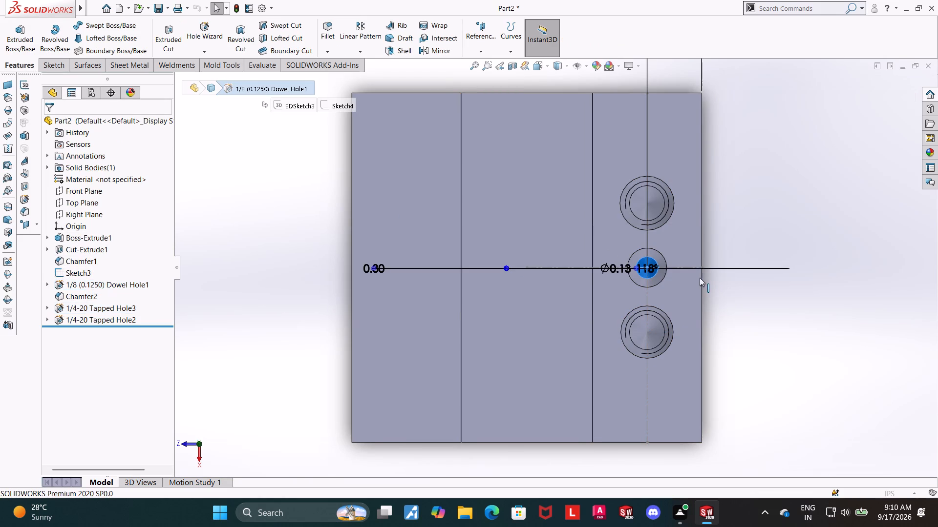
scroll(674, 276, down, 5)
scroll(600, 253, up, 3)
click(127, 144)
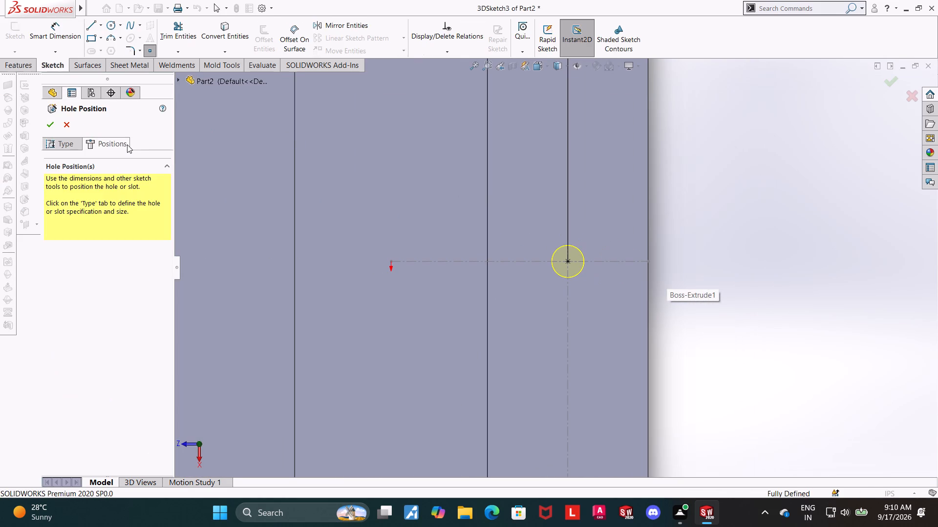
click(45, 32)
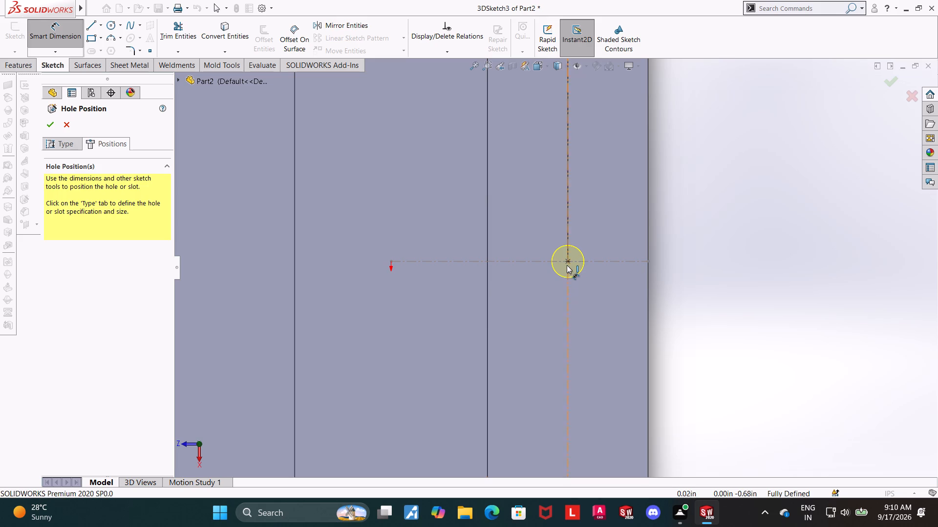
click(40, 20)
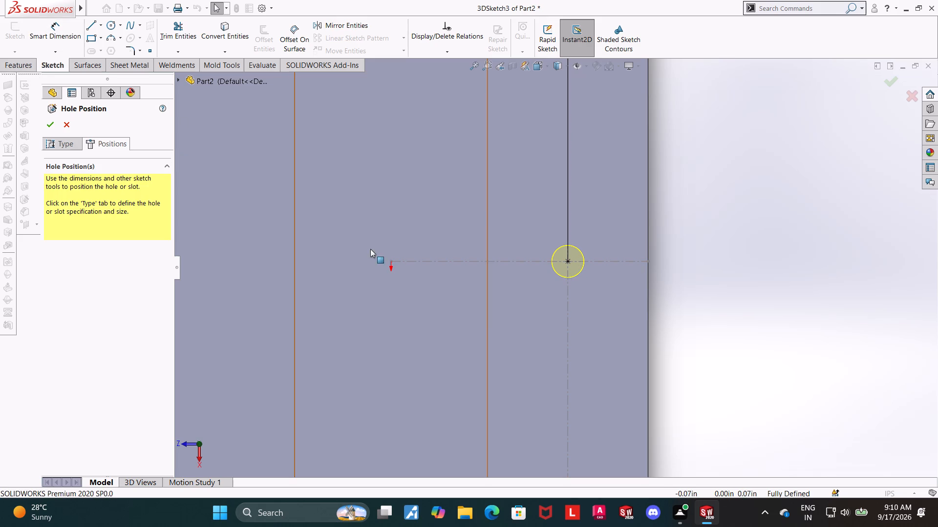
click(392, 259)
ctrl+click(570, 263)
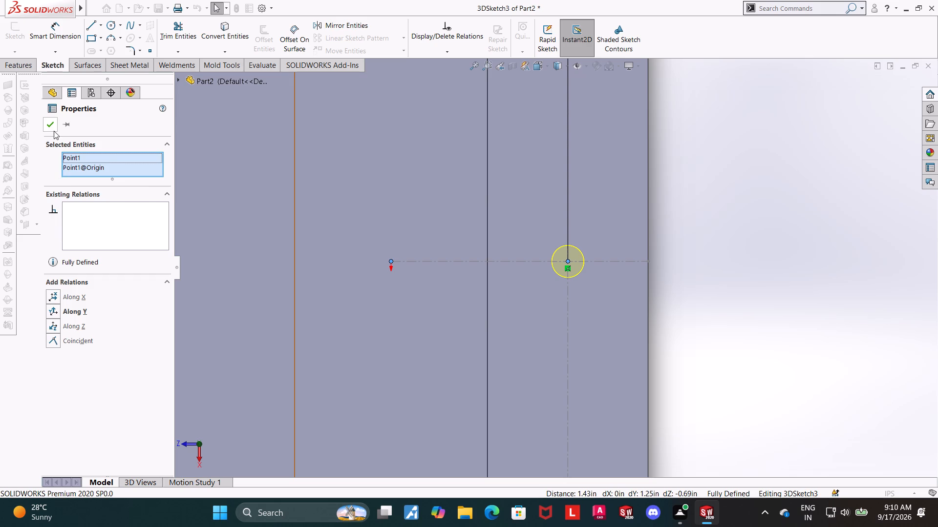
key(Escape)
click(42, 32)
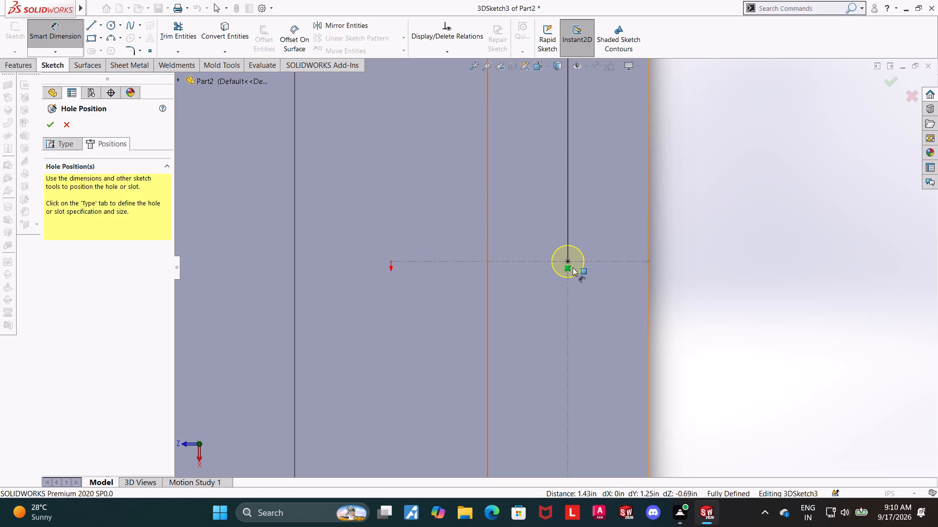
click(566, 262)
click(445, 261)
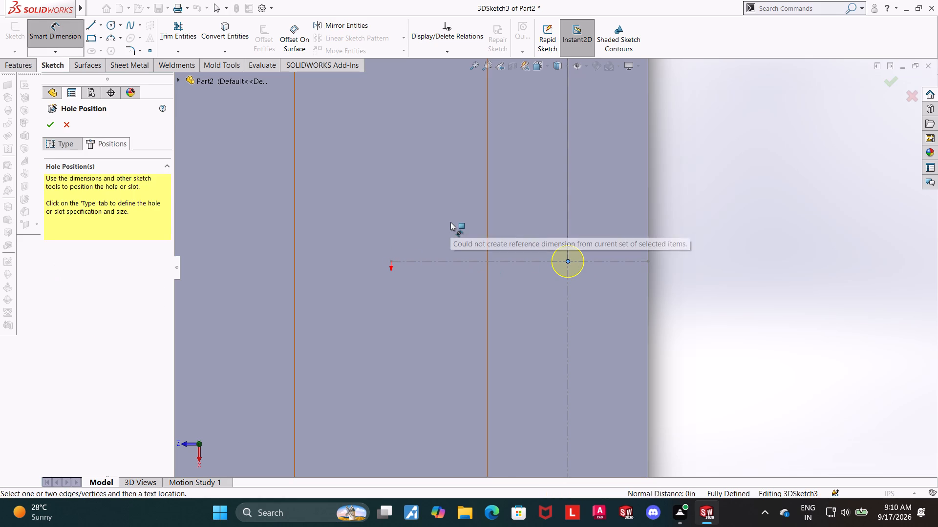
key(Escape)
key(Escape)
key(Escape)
Examine the dowel hole's offset from the block edge in its position sketch, and close the hole definition.
scroll(642, 271, up, 6)
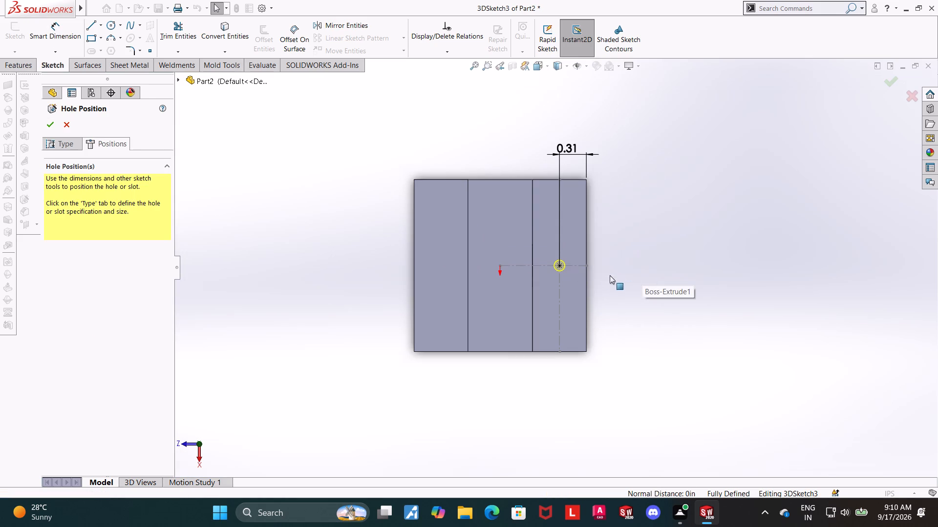
key(Escape)
scroll(630, 279, down, 1)
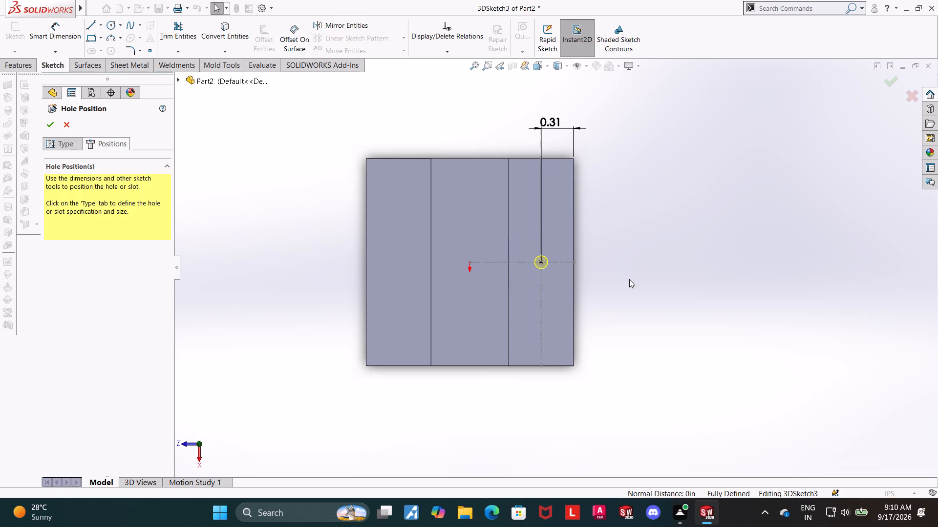
scroll(601, 262, down, 2)
key(Escape)
middle_drag(624, 310, 621, 206)
scroll(617, 204, up, 2)
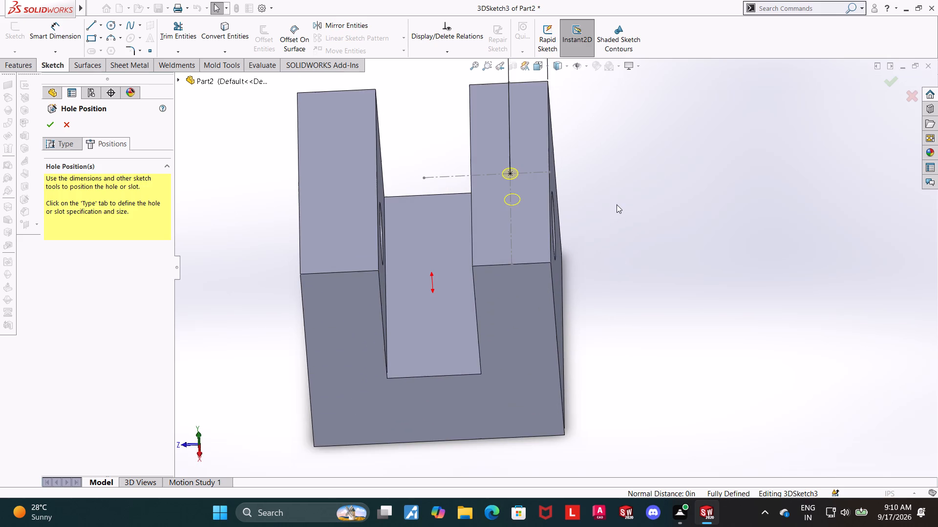
scroll(564, 171, down, 1)
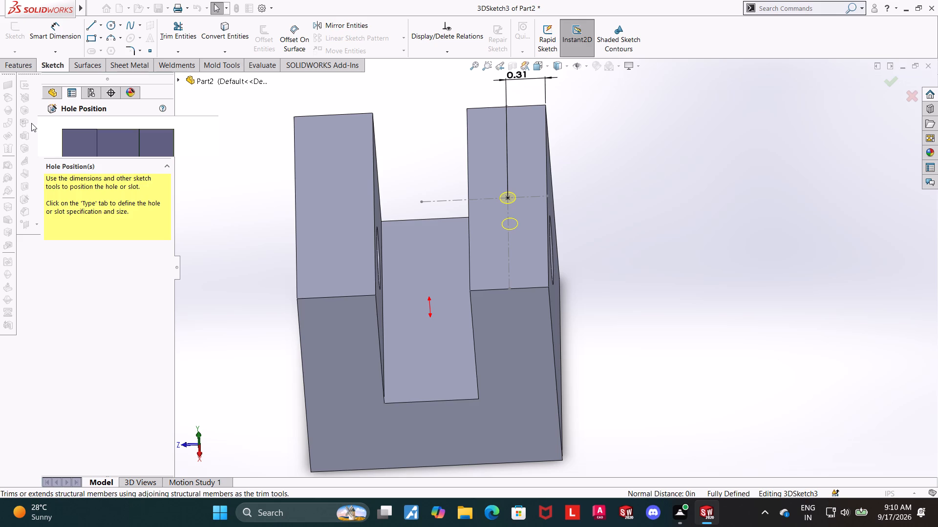
click(45, 123)
Examine the two tapped holes and the dowel hole on the top face of the block's arm from an angle.
middle_drag(610, 224, 599, 228)
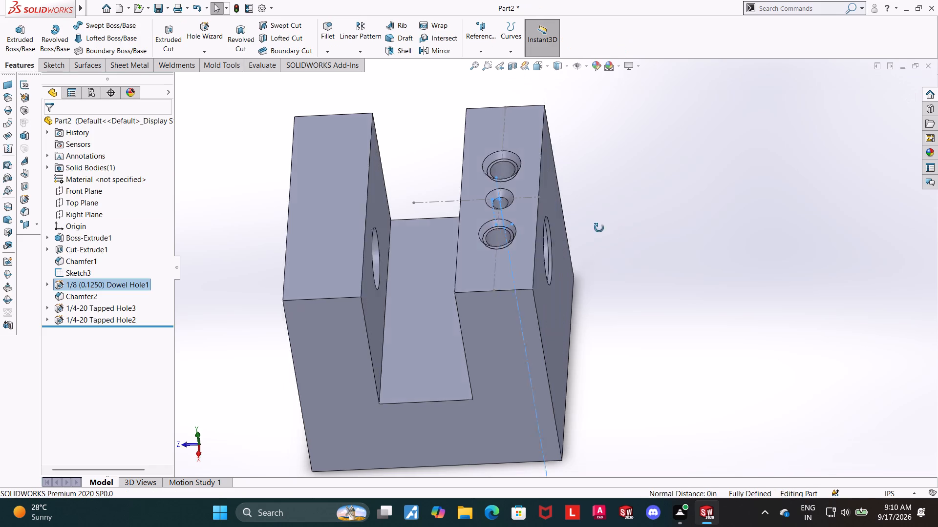
middle_drag(599, 228, 602, 237)
click(696, 244)
middle_drag(667, 239, 677, 224)
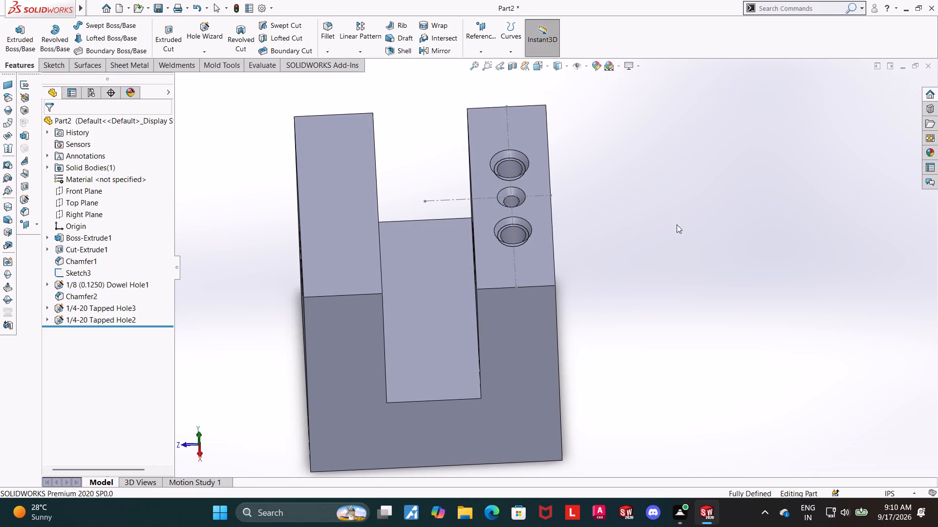
scroll(589, 148, down, 2)
middle_drag(588, 204, 590, 199)
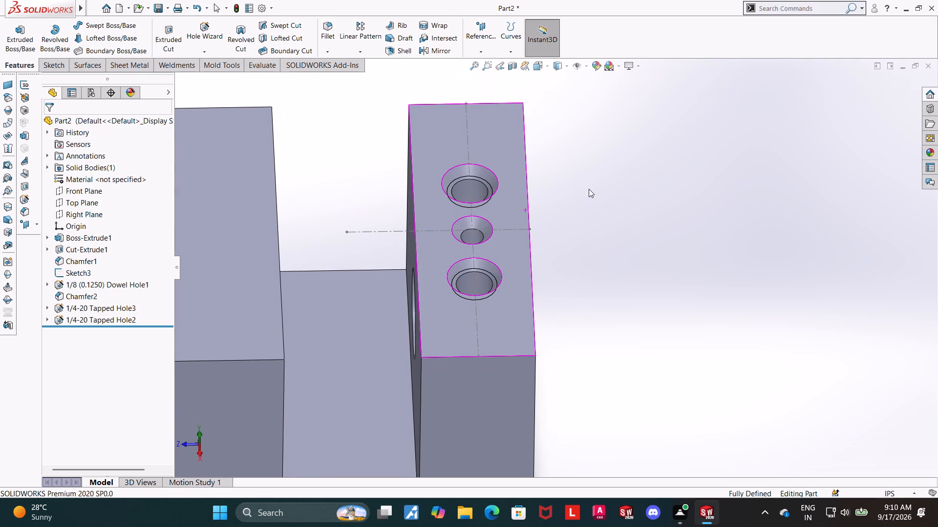
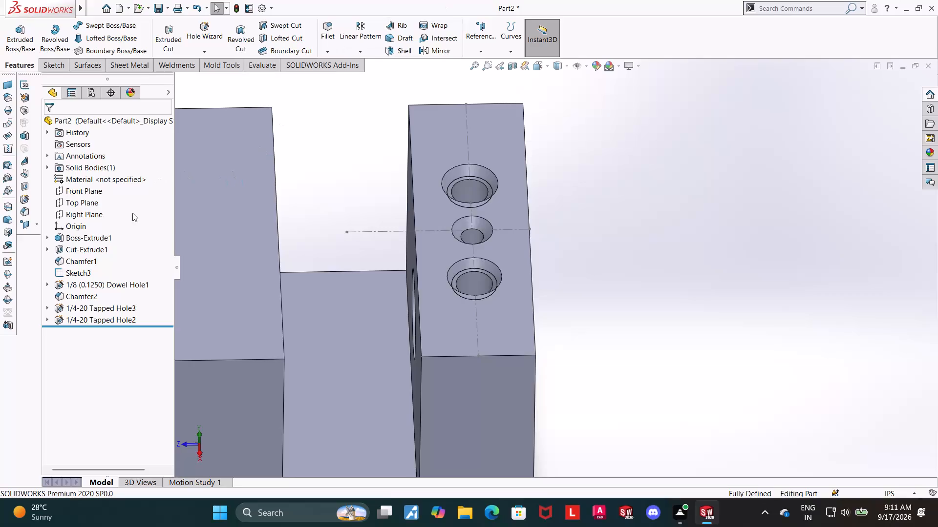
Delete the Cut-Extrude1 cross hole together with its dependent chamfer, keeping the hole's circle sketch.
middle_drag(683, 290, 705, 237)
scroll(685, 274, up, 4)
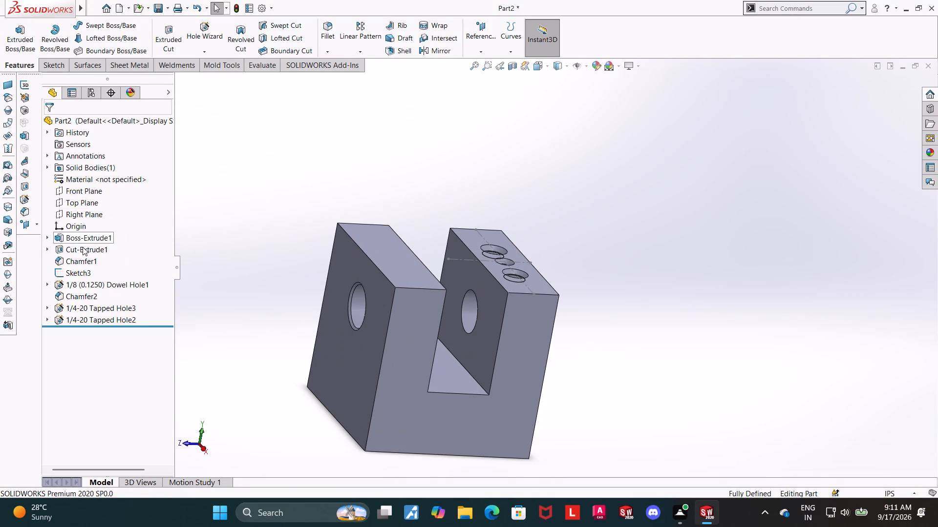
click(83, 247)
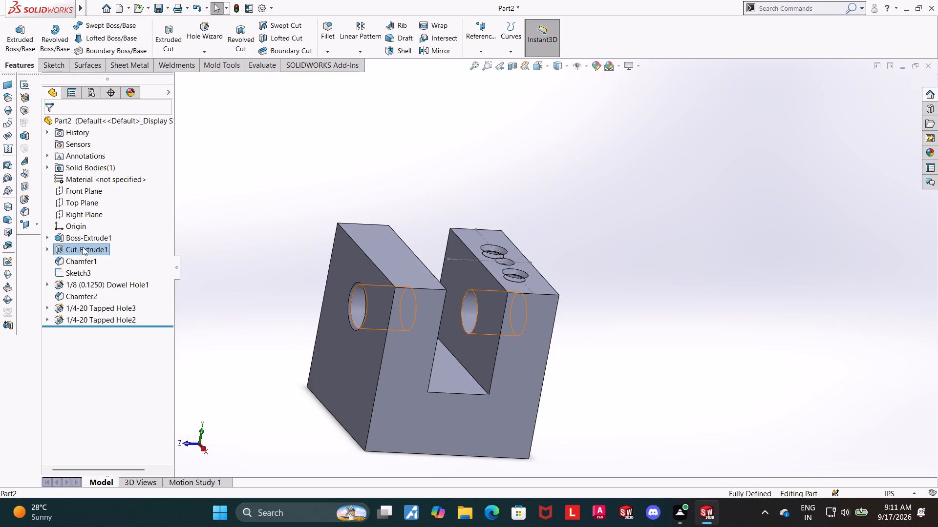
click(83, 247)
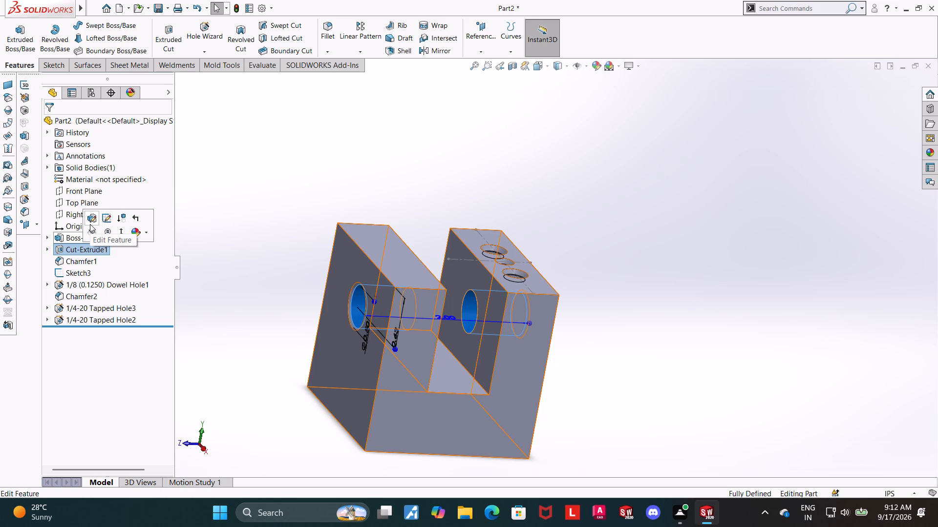
right_click(73, 249)
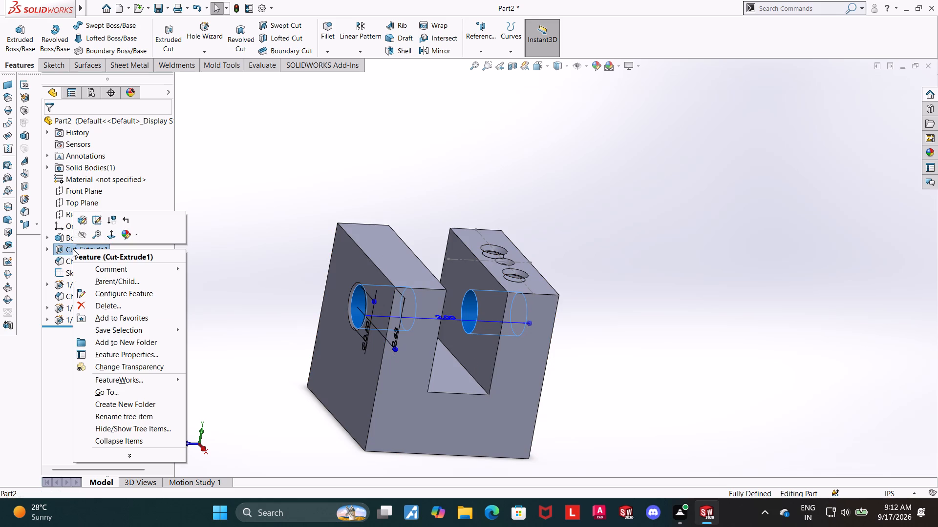
click(99, 304)
click(541, 191)
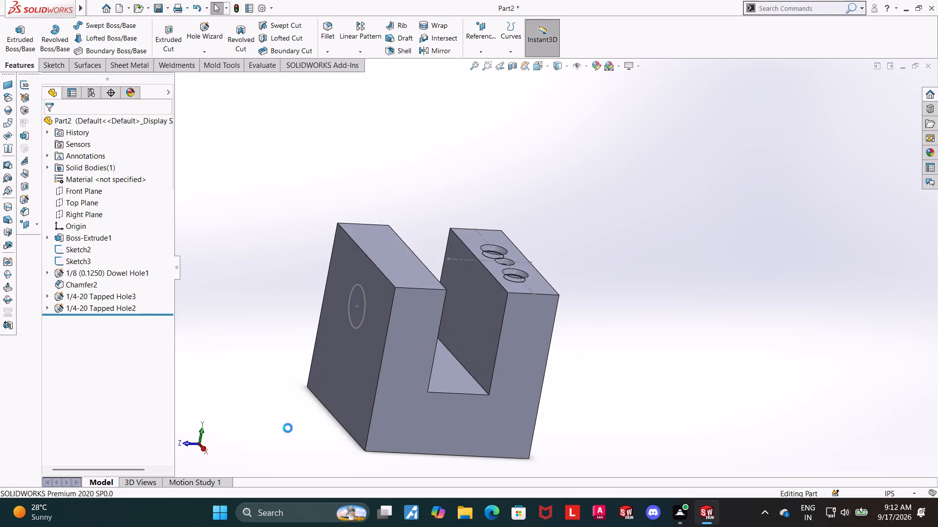
Start a Hole Wizard hole positioned with a 3D sketch, placing its point at the sketched circle's centre on the block's outer arm face.
click(349, 345)
click(816, 331)
click(350, 377)
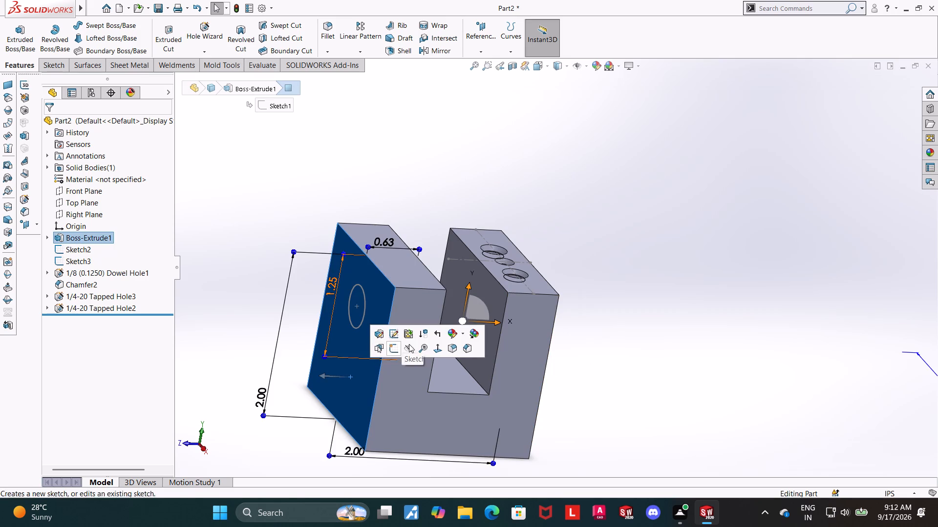
click(435, 351)
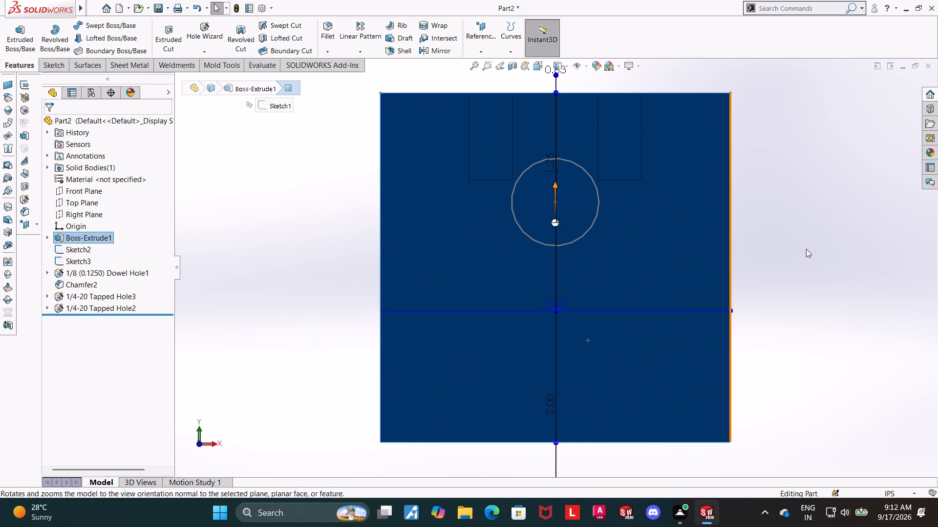
click(806, 249)
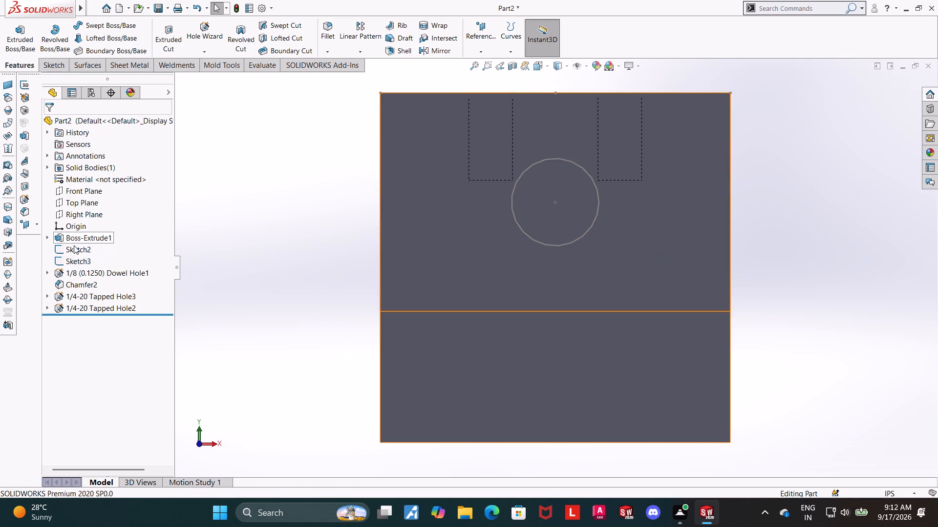
click(81, 245)
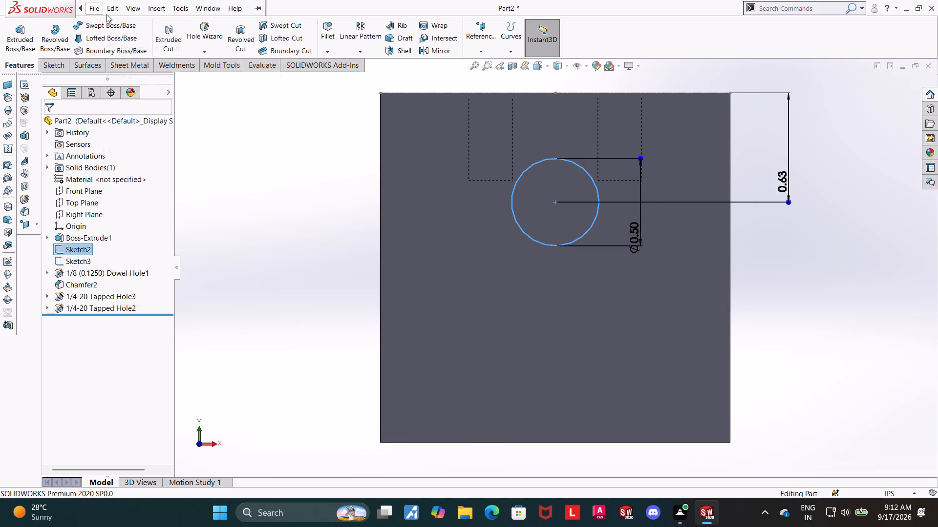
click(187, 33)
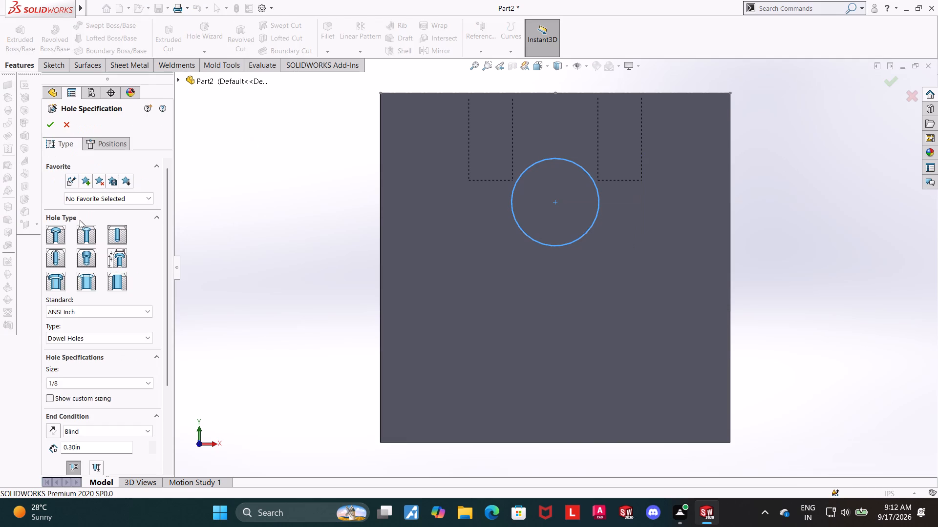
click(117, 235)
click(112, 146)
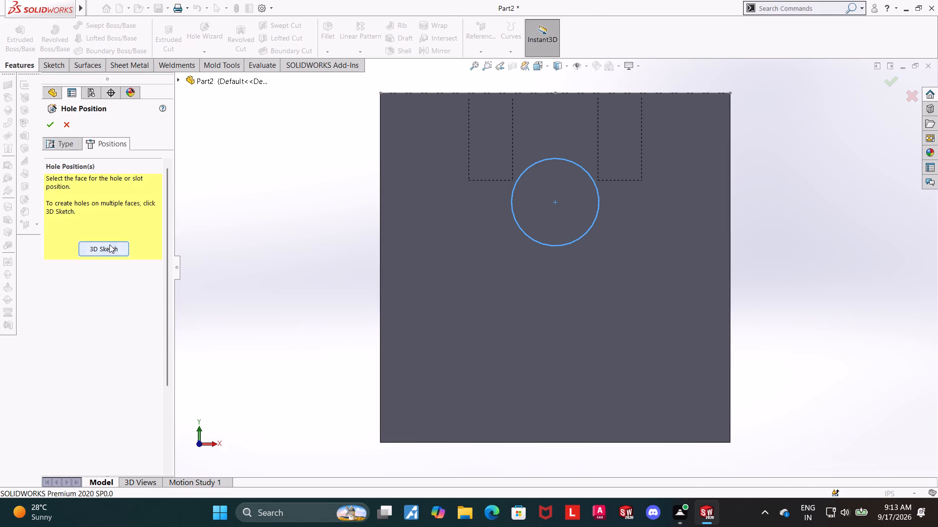
click(109, 244)
click(554, 204)
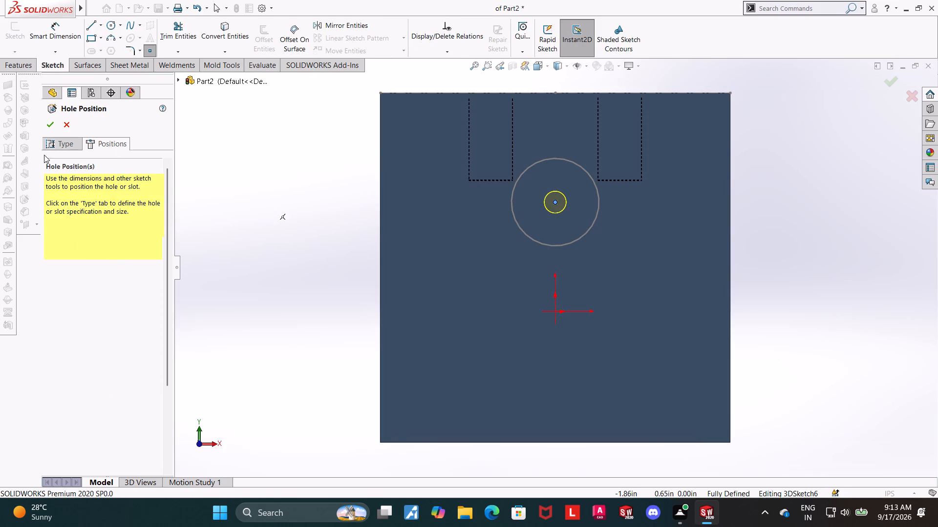
Set the hole to the ANSI Inch Fractional Drill Sizes type with size 1/2.
click(48, 145)
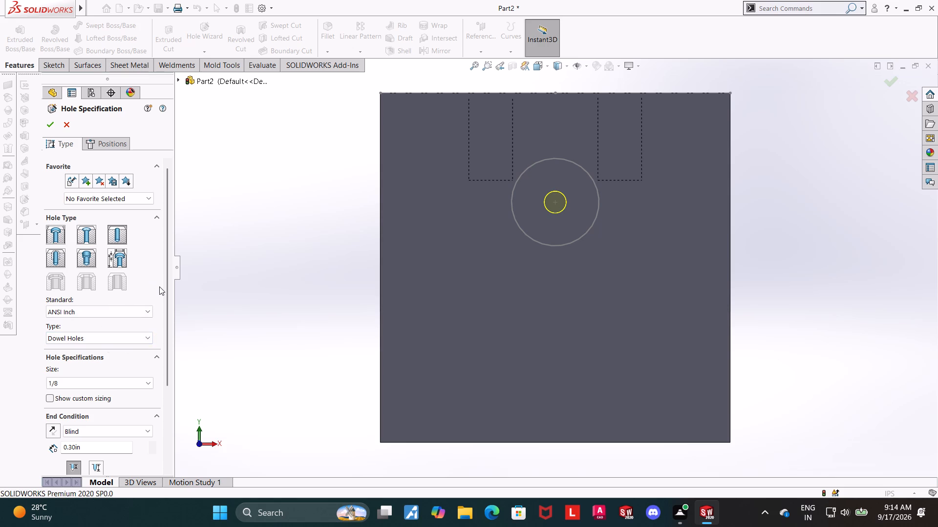
scroll(115, 336, down, 1)
scroll(128, 388, down, 1)
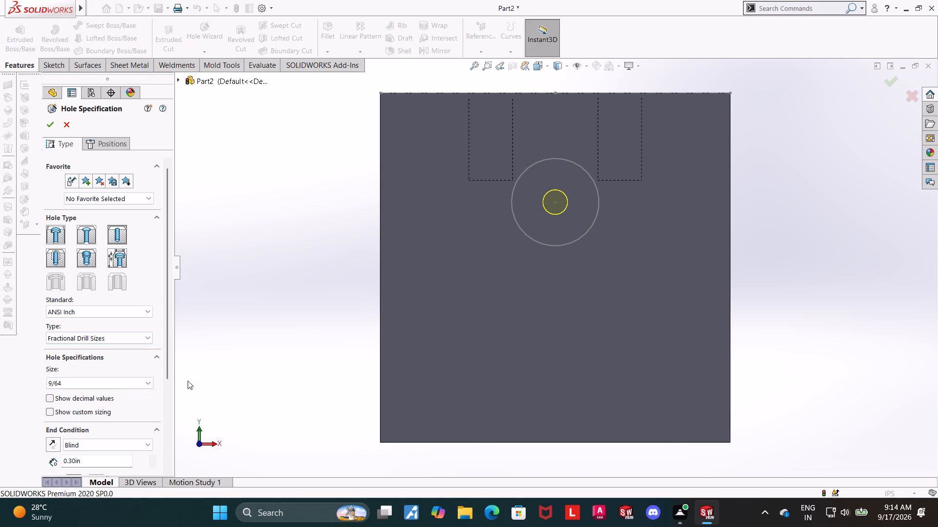
click(115, 333)
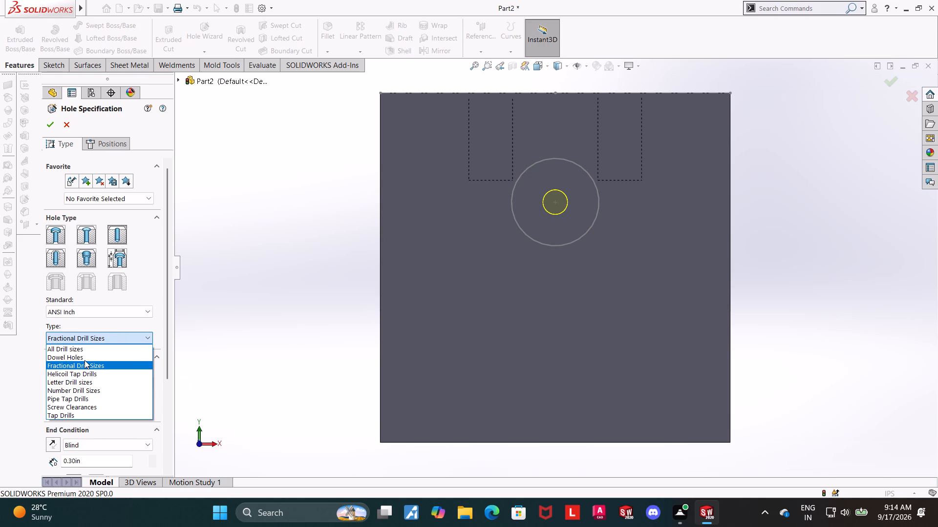
click(87, 358)
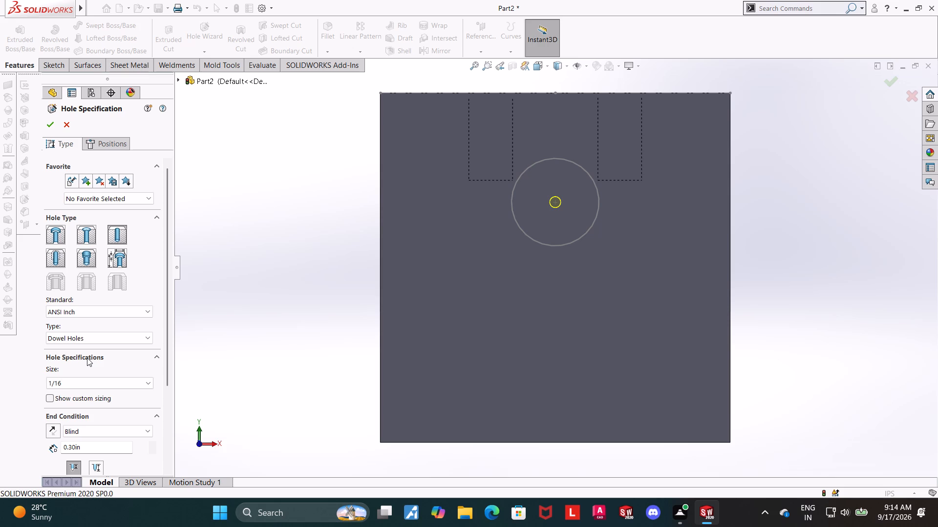
click(84, 341)
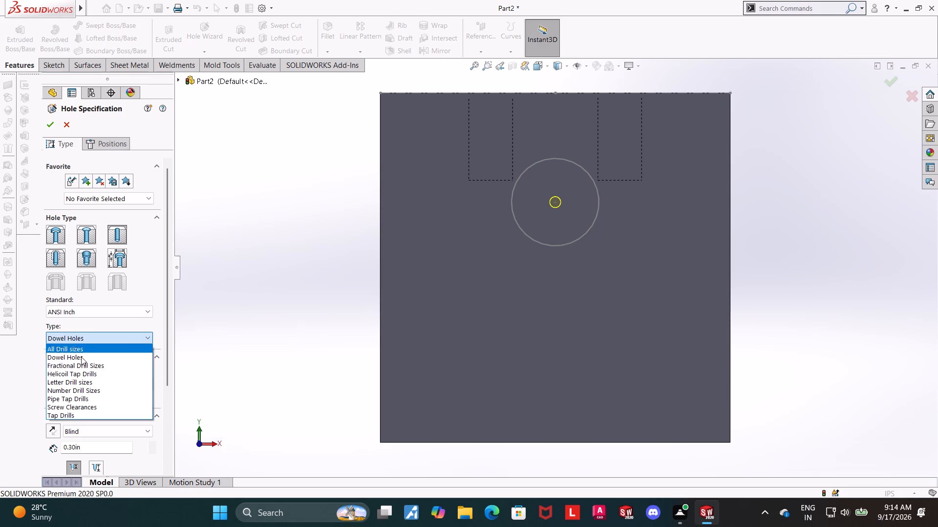
click(84, 366)
click(106, 380)
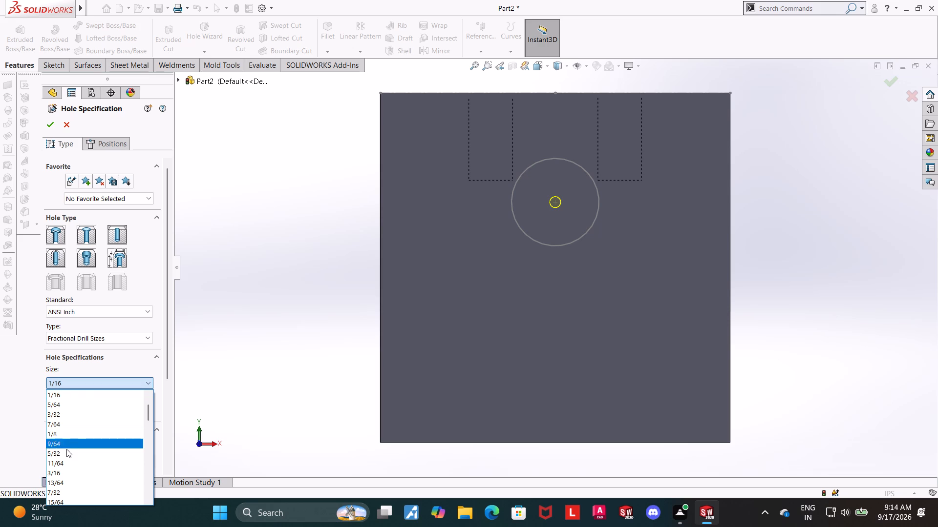
scroll(67, 491, down, 1)
scroll(76, 471, up, 6)
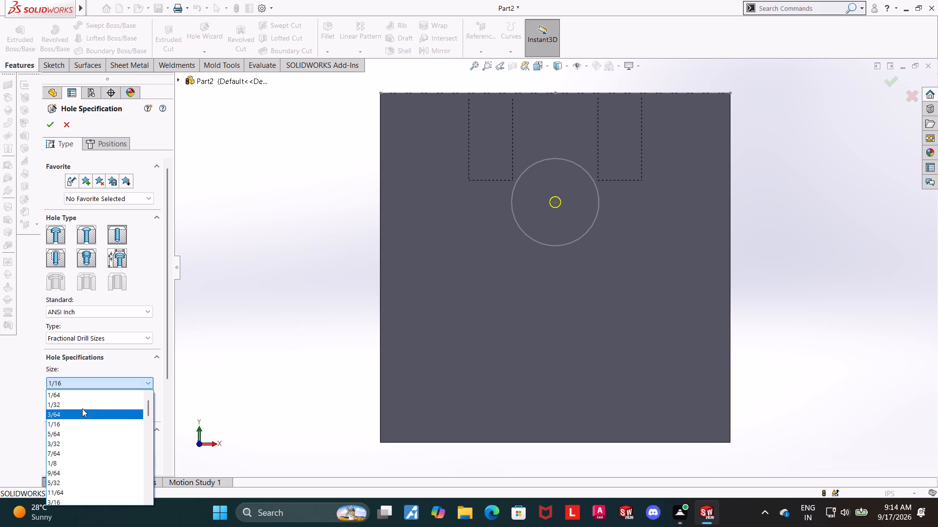
scroll(78, 474, down, 10)
click(62, 408)
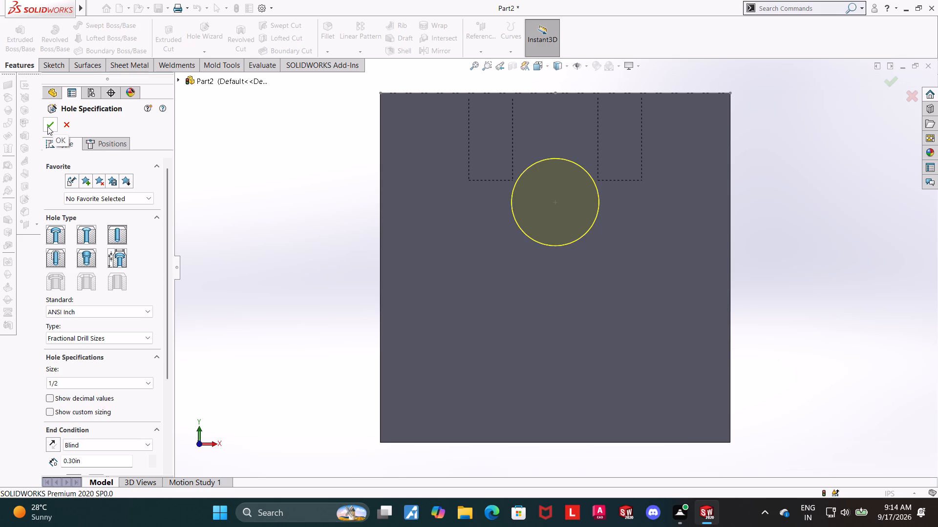
Set the 1/2 hole's end condition to Through All and create it across both arms.
scroll(109, 375, down, 1)
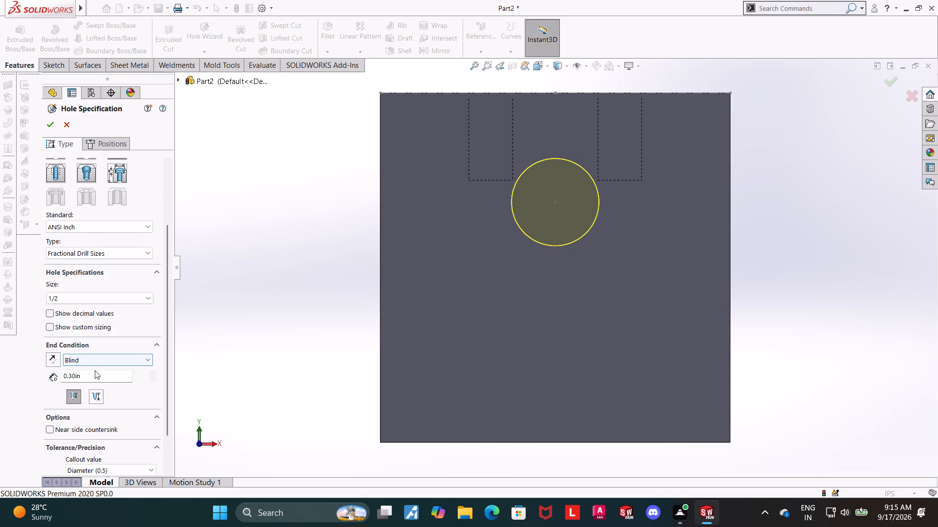
middle_drag(811, 333, 702, 330)
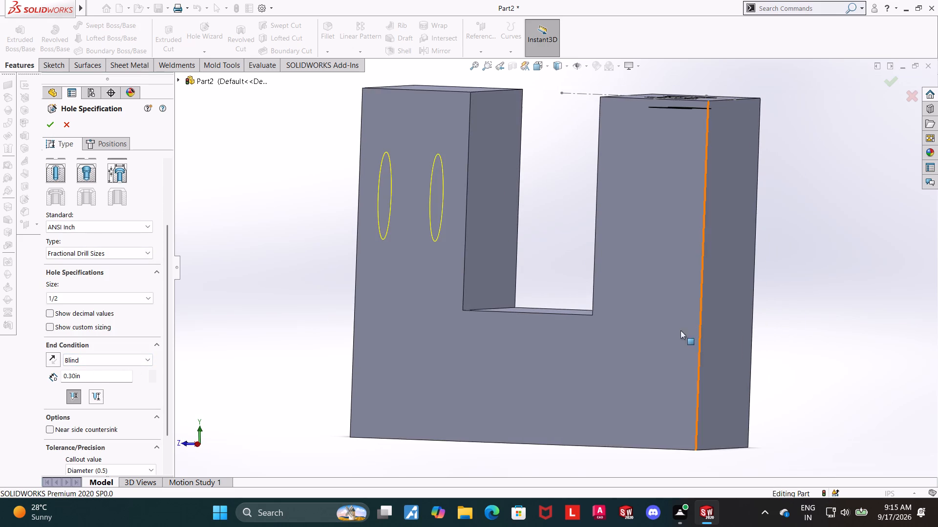
middle_drag(616, 322, 632, 319)
scroll(631, 319, up, 1)
scroll(486, 333, up, 4)
scroll(365, 374, down, 3)
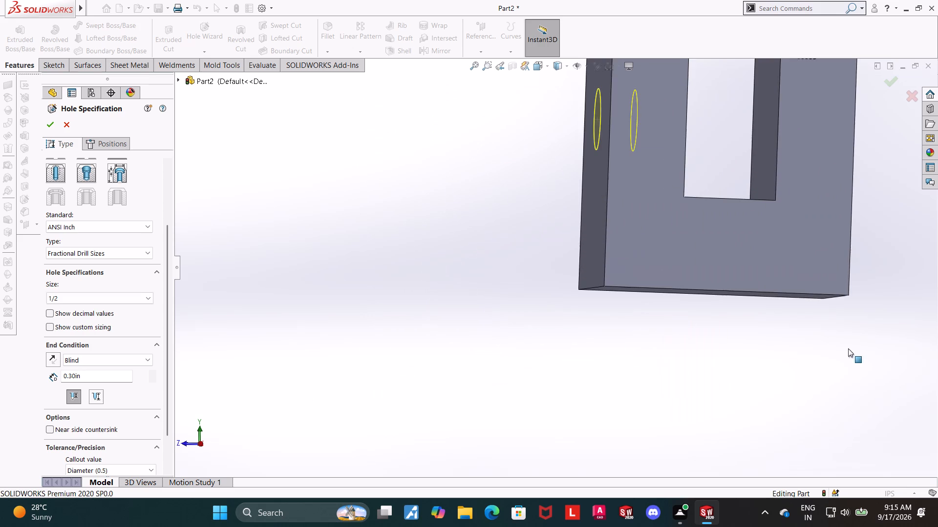
middle_drag(707, 349, 696, 343)
scroll(697, 342, up, 4)
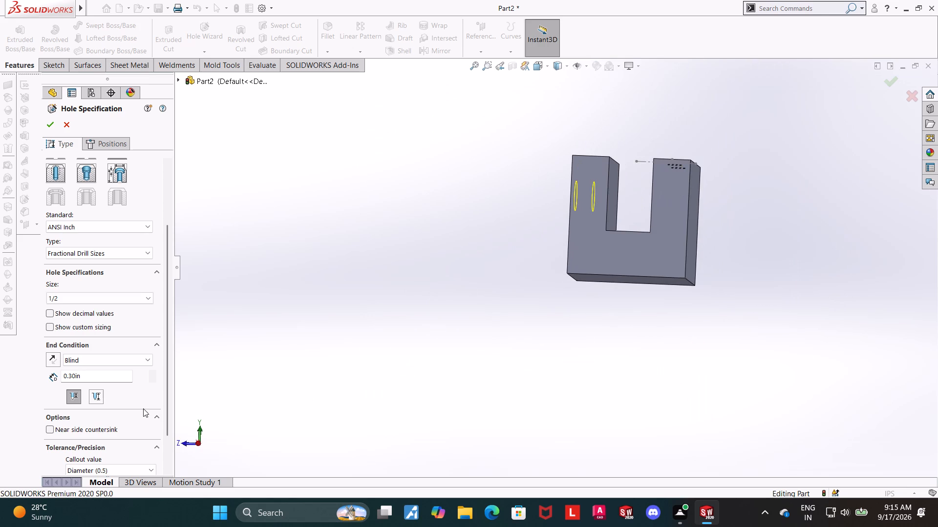
scroll(128, 413, down, 1)
click(94, 313)
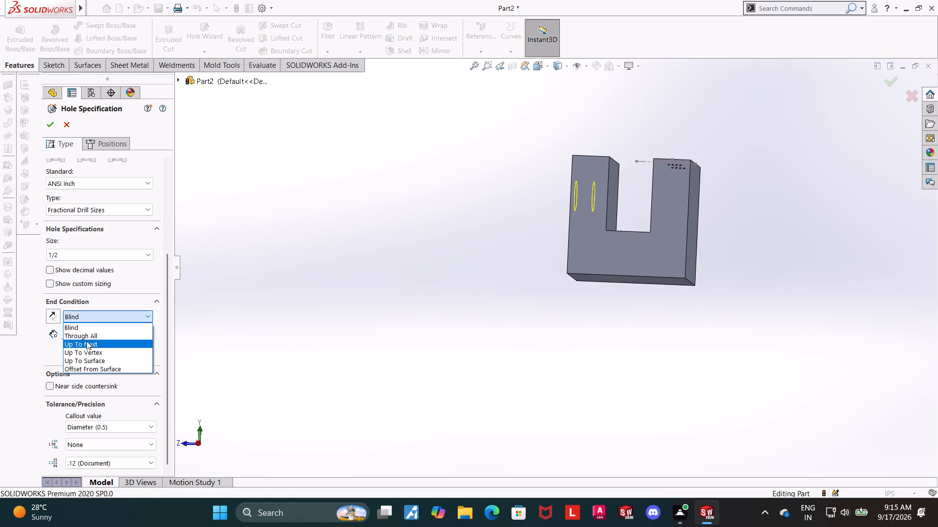
click(89, 337)
click(48, 130)
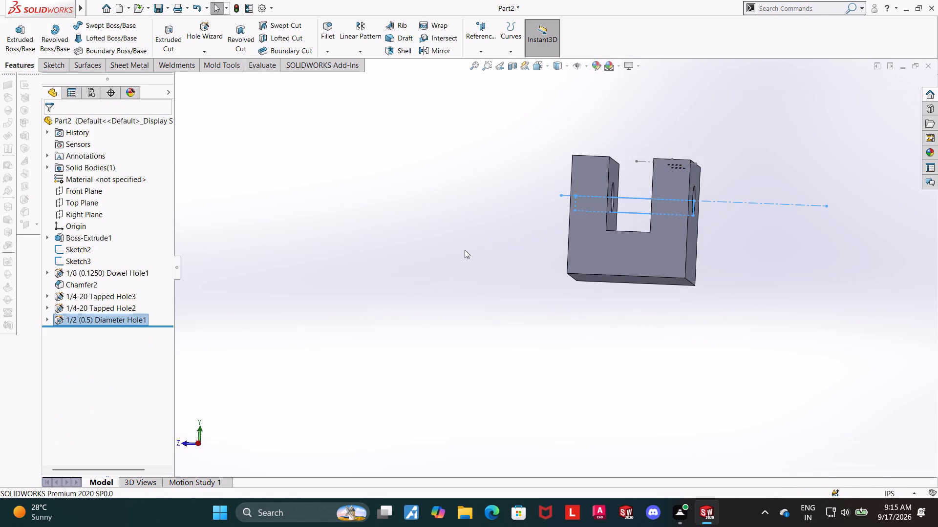
Show the block as a wireframe in front view to examine the cross hole against the tapped and dowel holes.
click(464, 251)
middle_drag(469, 251, 545, 265)
scroll(686, 170, down, 4)
click(733, 283)
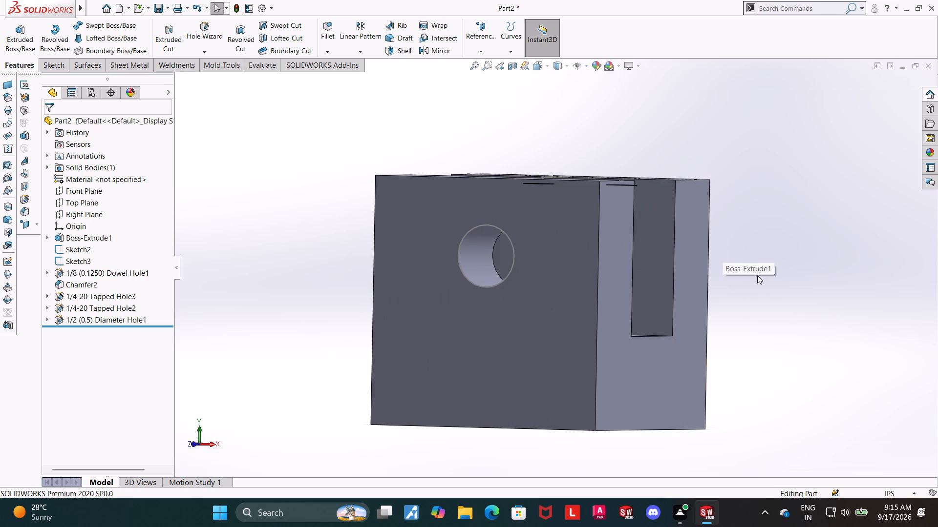
click(537, 66)
click(450, 302)
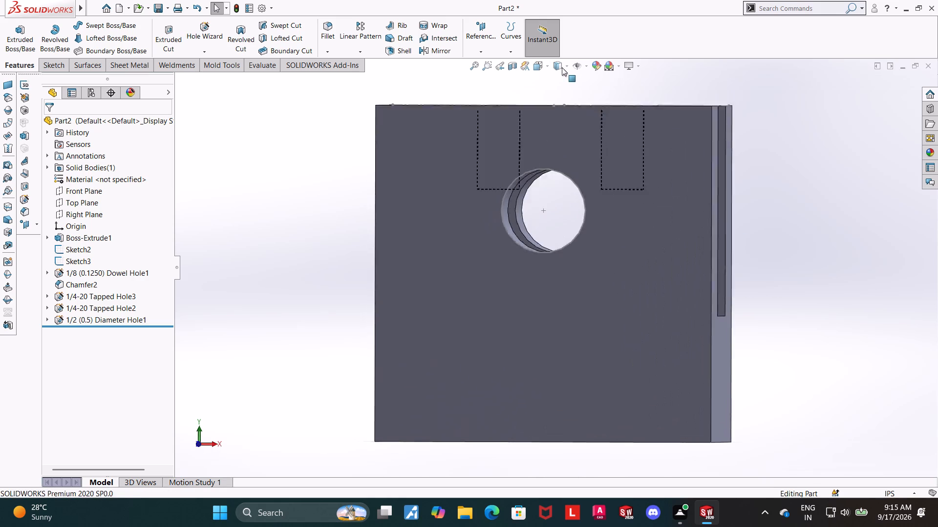
click(565, 65)
click(559, 128)
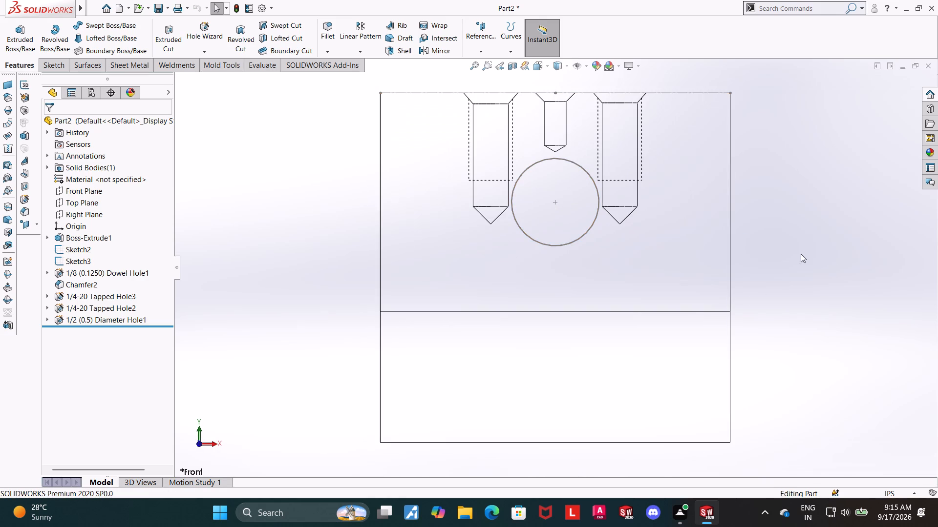
click(848, 264)
Examine the wireframe block from the top and at oblique angles to check the cross hole against the tapped and dowel holes.
middle_drag(755, 225, 720, 274)
scroll(720, 274, down, 1)
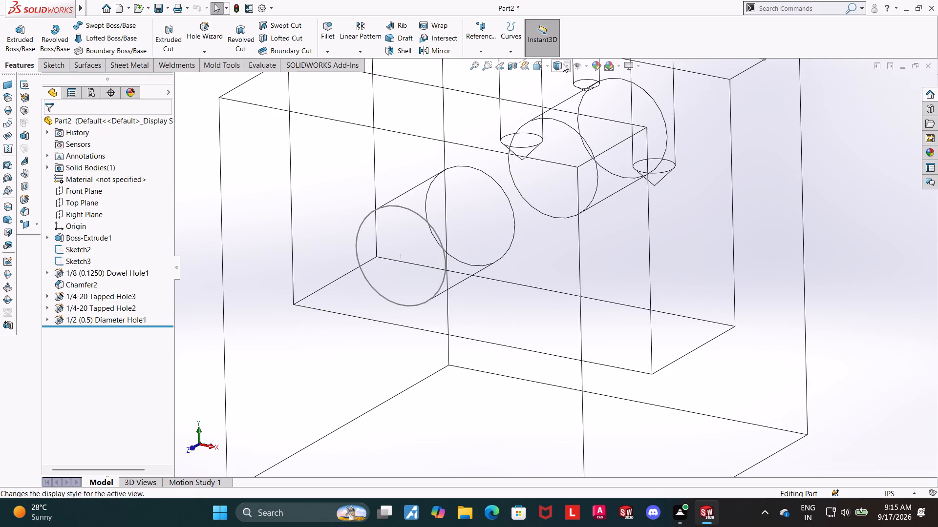
click(539, 64)
click(465, 220)
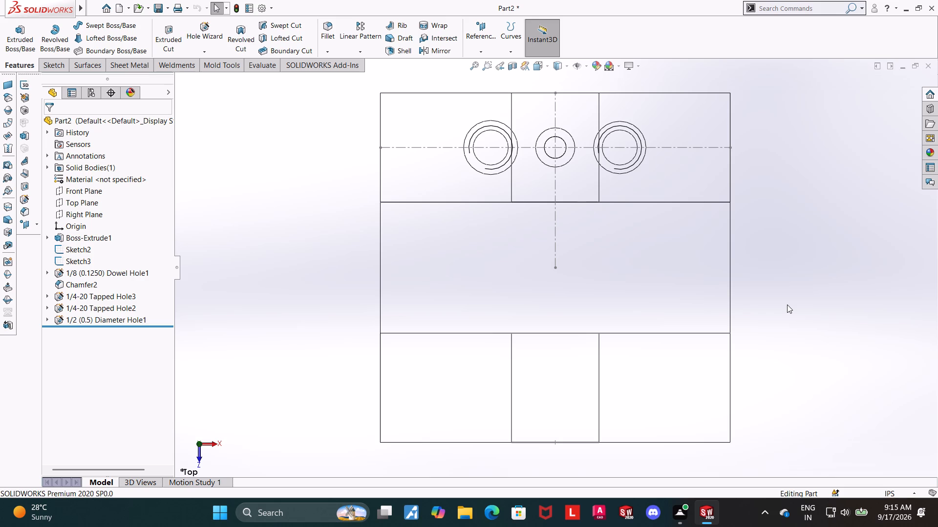
middle_drag(773, 218, 644, 324)
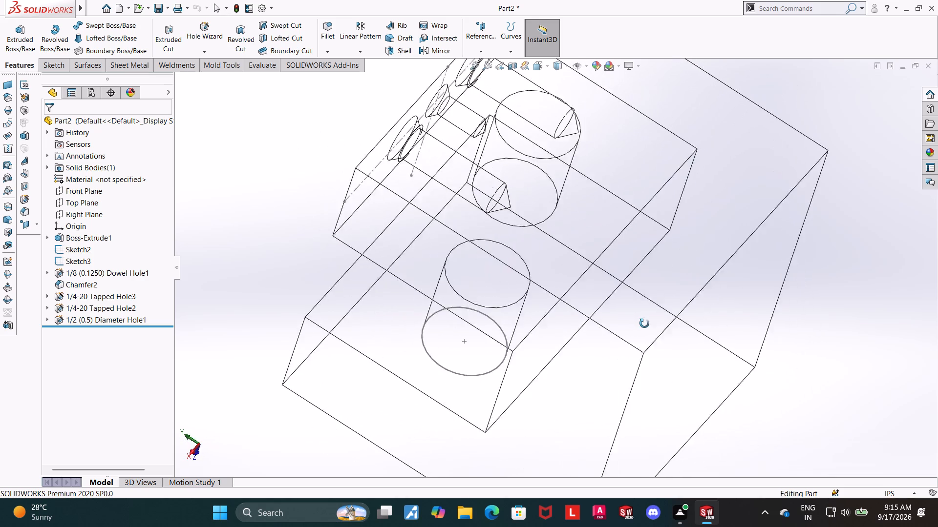
middle_drag(644, 324, 765, 257)
Change the block's display style from wireframe to shaded with edges.
click(533, 64)
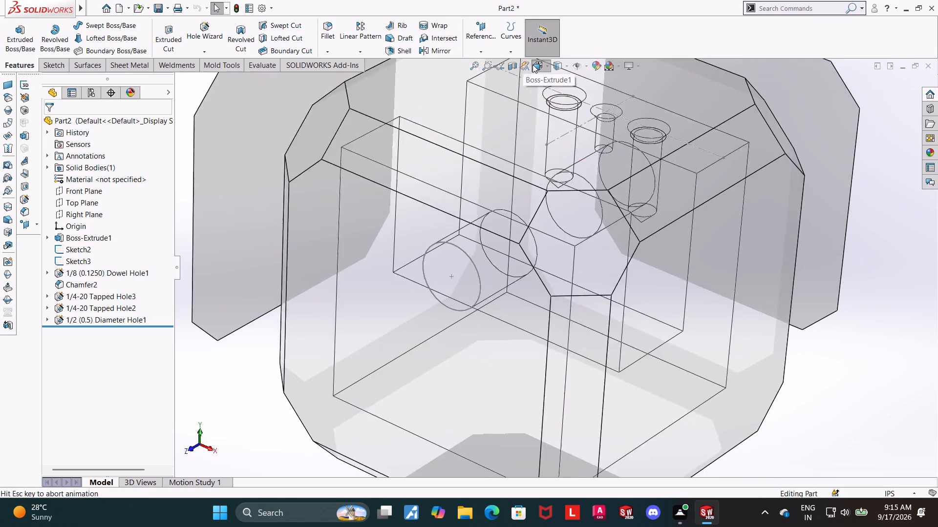
click(558, 67)
click(557, 66)
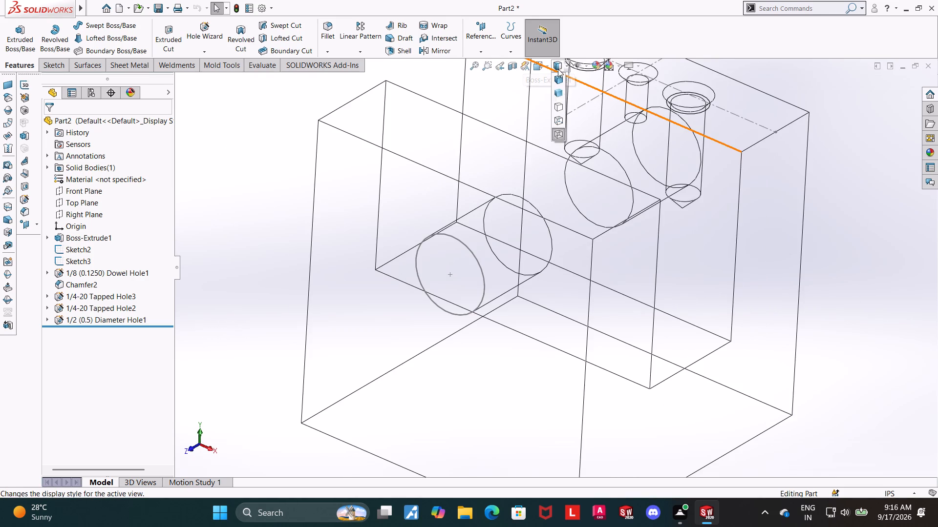
click(557, 85)
scroll(752, 312, up, 4)
click(781, 301)
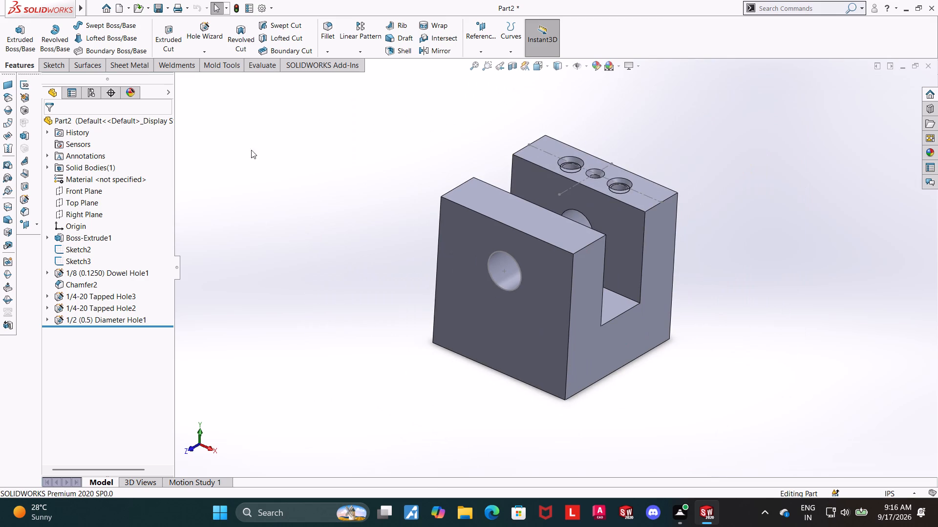
Chamfer the 1/2 cross hole's circular edges on both outer arm faces with a 0.025 in distance at 45 degrees.
click(329, 52)
click(338, 75)
click(503, 288)
middle_drag(770, 254, 661, 317)
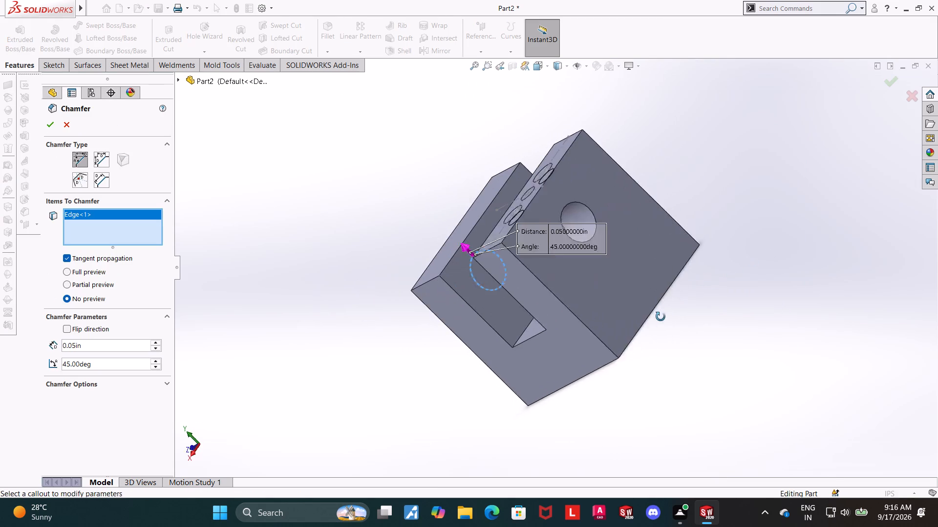
middle_drag(661, 317, 654, 325)
click(583, 239)
drag(95, 345, 91, 345)
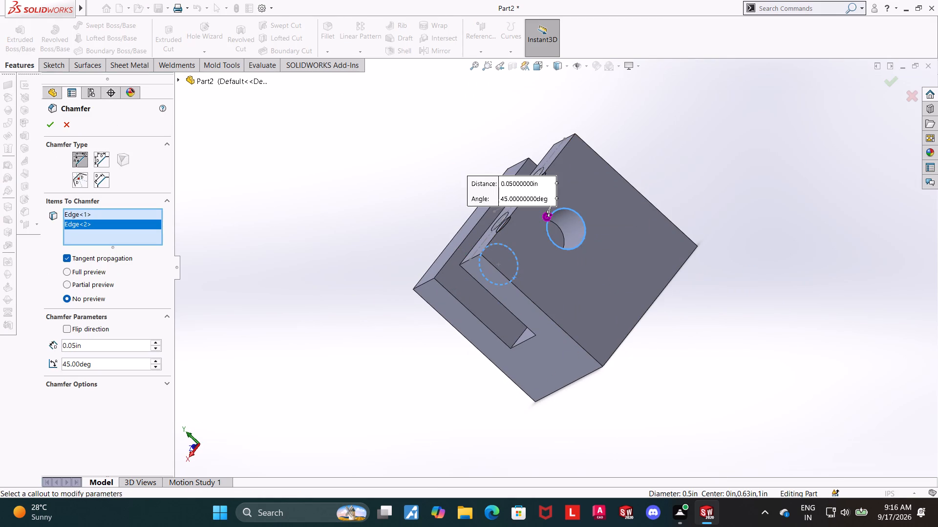
drag(91, 345, 73, 345)
text(25)
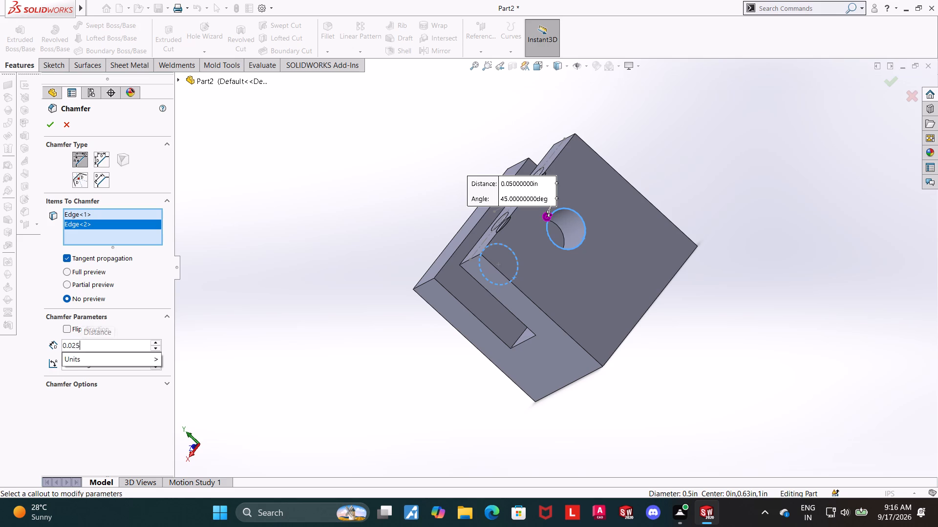
key(Return)
click(45, 125)
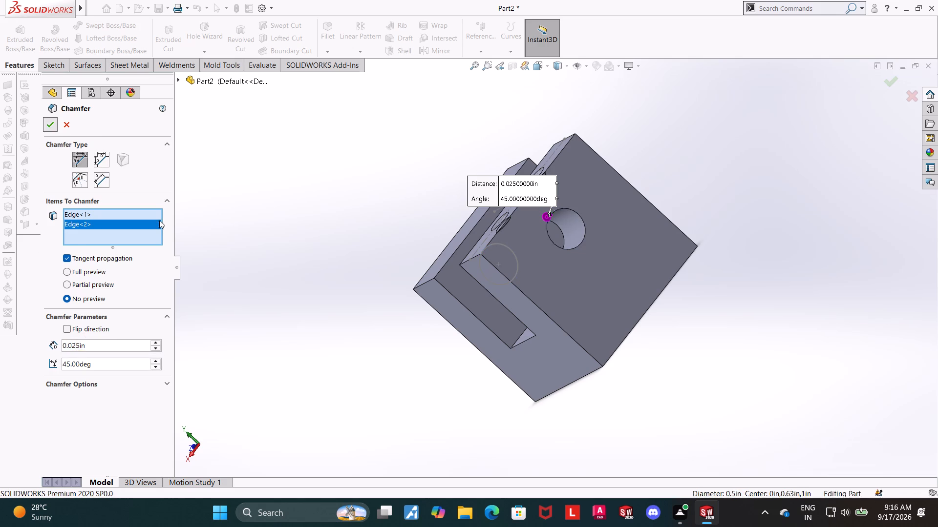
middle_drag(234, 307, 275, 298)
scroll(273, 299, up, 1)
click(288, 308)
middle_drag(306, 326, 352, 313)
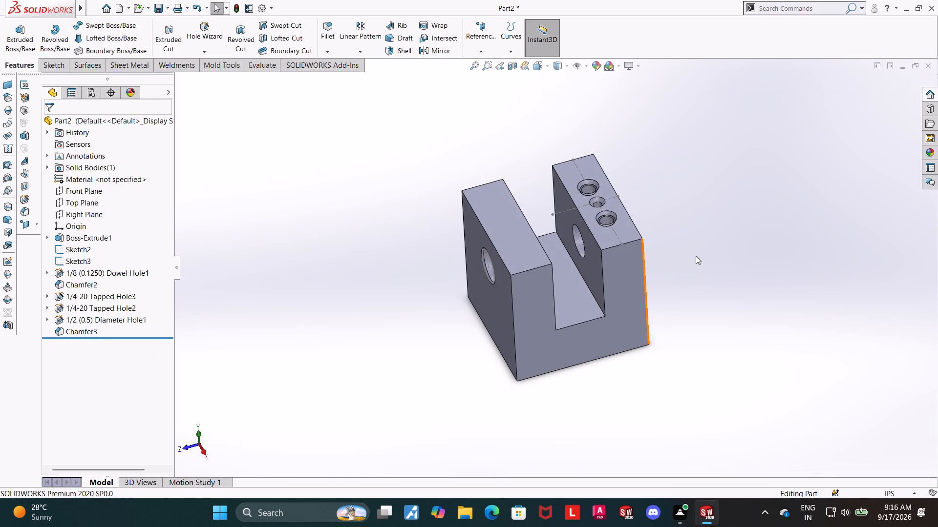
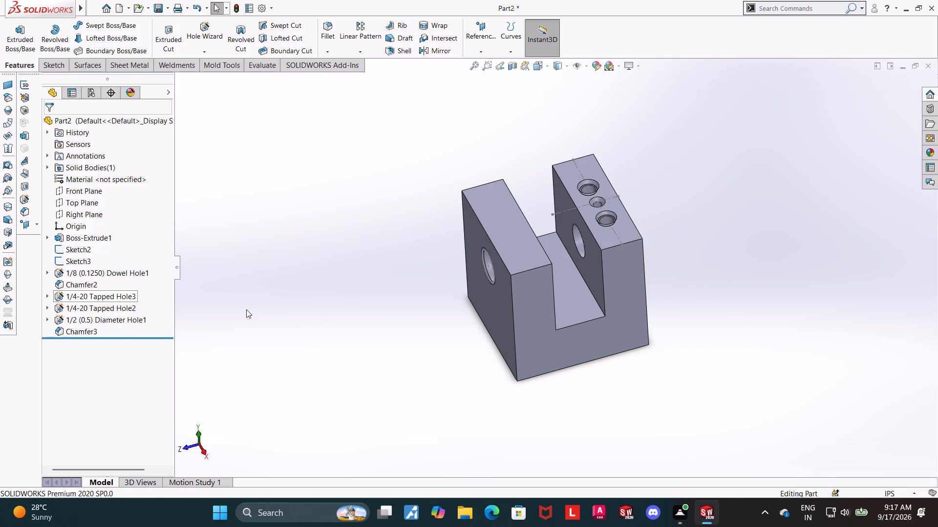
Examine the dimensions of Sketch2, the cross hole's circle sketch, on the block from several angles.
click(75, 250)
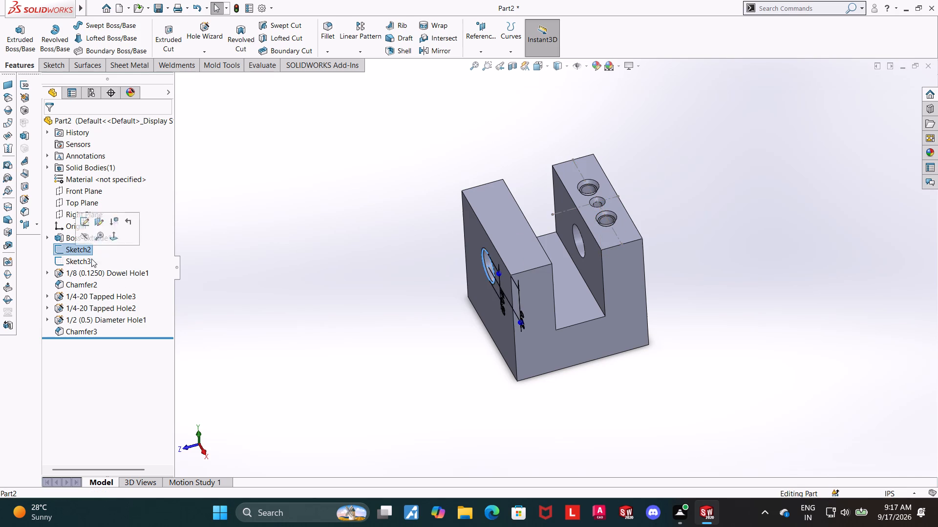
middle_drag(351, 375, 437, 304)
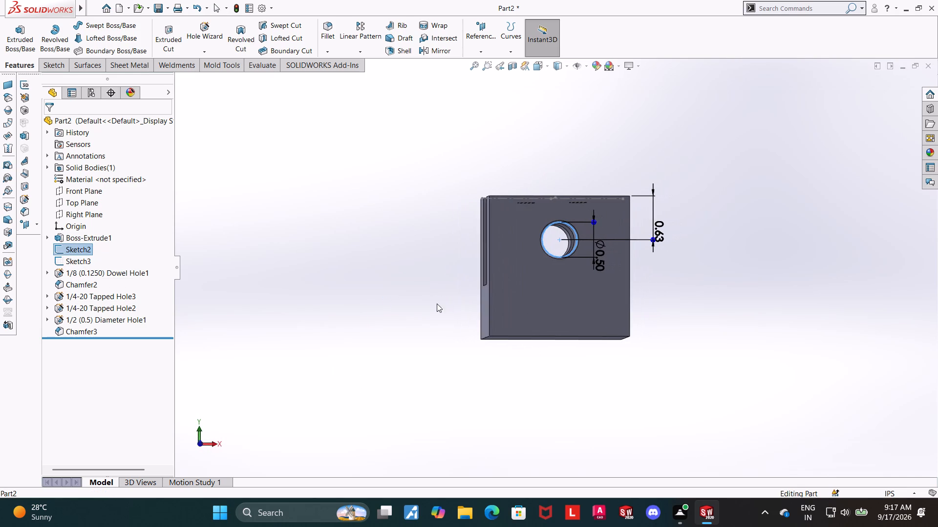
middle_drag(392, 293, 373, 297)
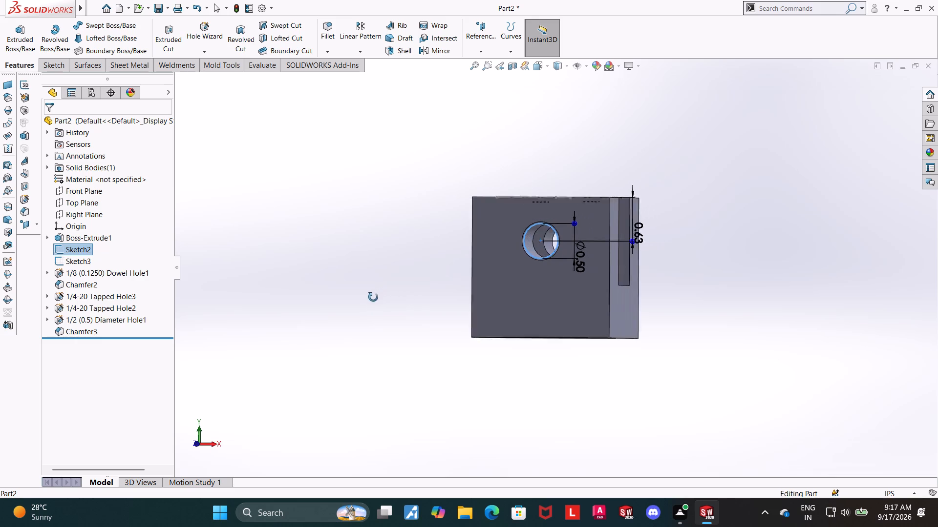
middle_drag(373, 297, 373, 297)
scroll(372, 297, up, 1)
middle_drag(362, 295, 350, 304)
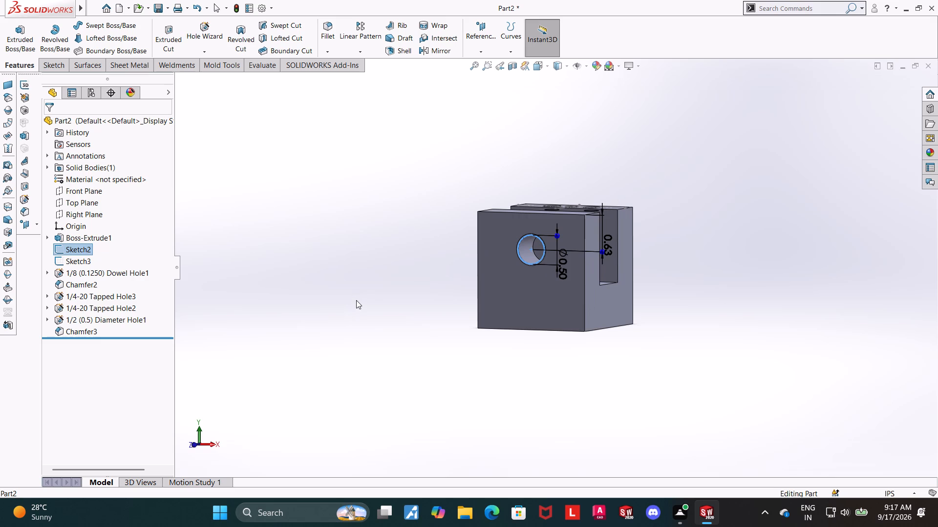
scroll(700, 315, up, 1)
middle_drag(693, 314, 664, 327)
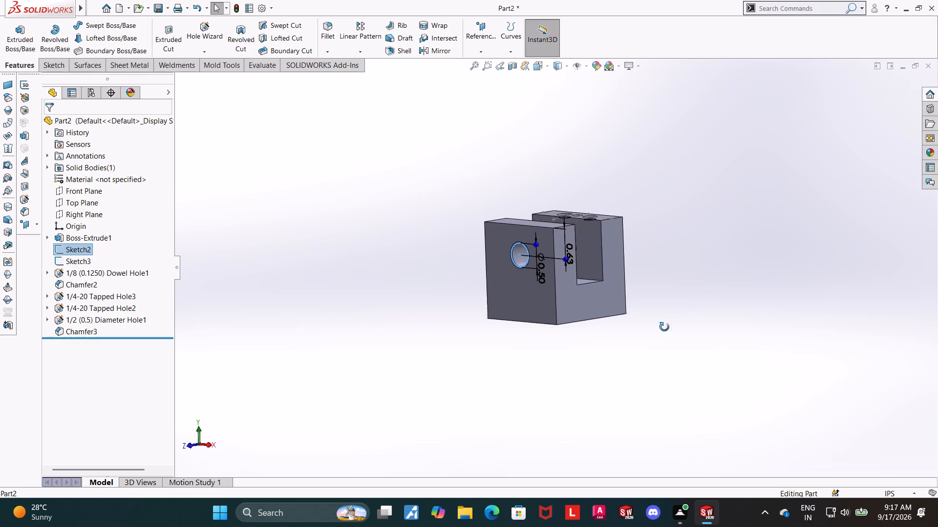
middle_drag(664, 327, 638, 431)
scroll(639, 431, down, 1)
View the top face of the drilled arm straight on and at a tilt to examine the two tapped holes and the dowel hole.
click(590, 204)
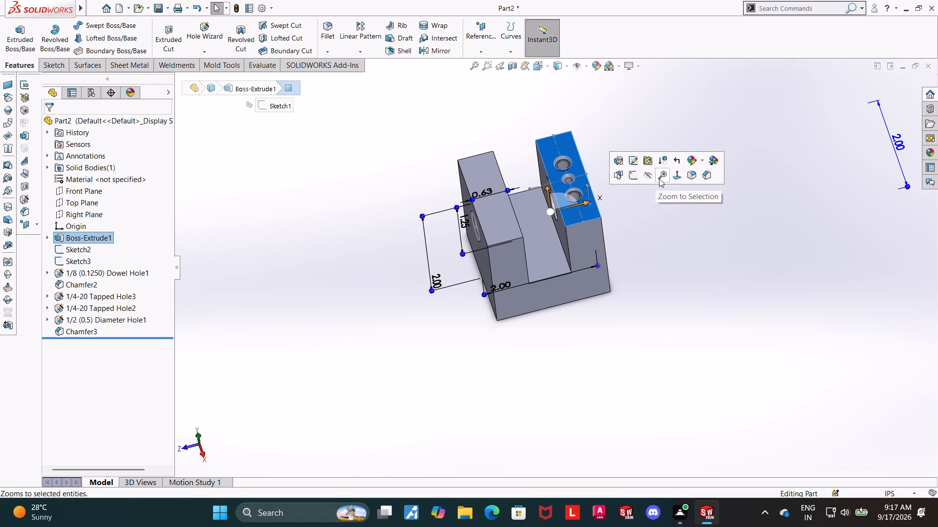
click(676, 181)
click(815, 315)
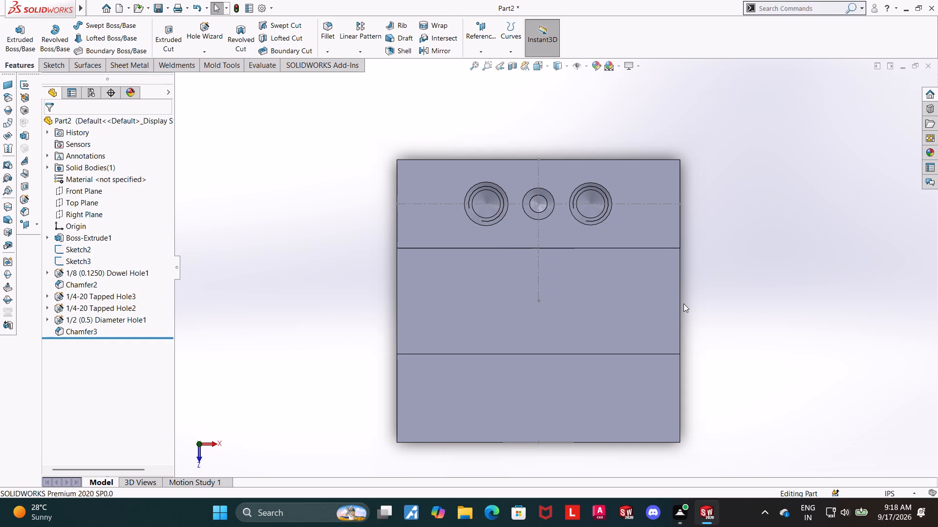
middle_drag(592, 224, 591, 212)
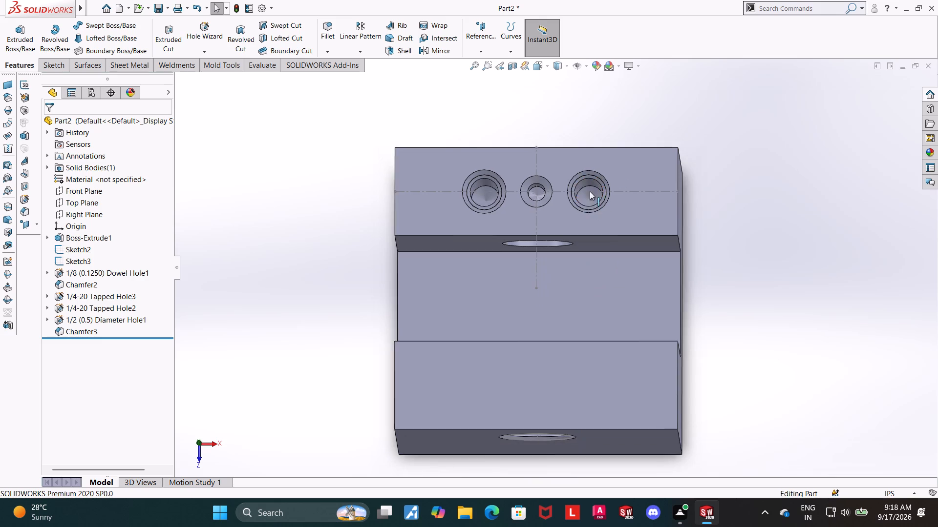
scroll(683, 196, down, 3)
middle_drag(705, 248, 713, 191)
scroll(662, 222, up, 6)
scroll(527, 230, down, 4)
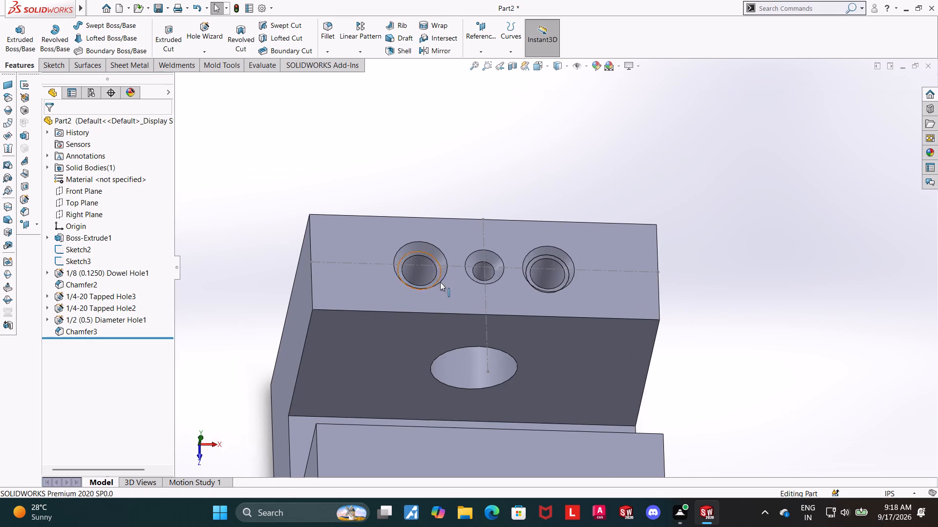
Examine the dimensions of 1/4-20 Tapped Hole3 from straight above, including its spacing from the dowel hole.
click(110, 297)
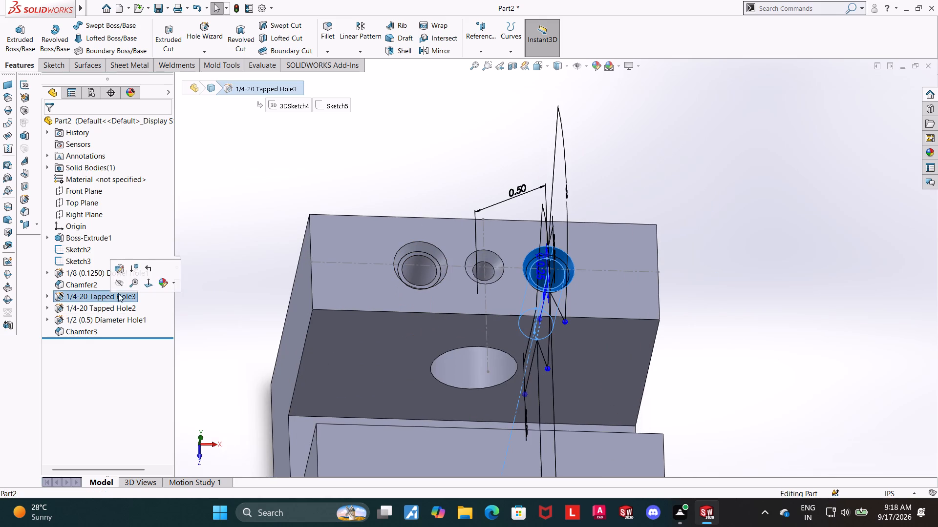
click(145, 281)
click(320, 314)
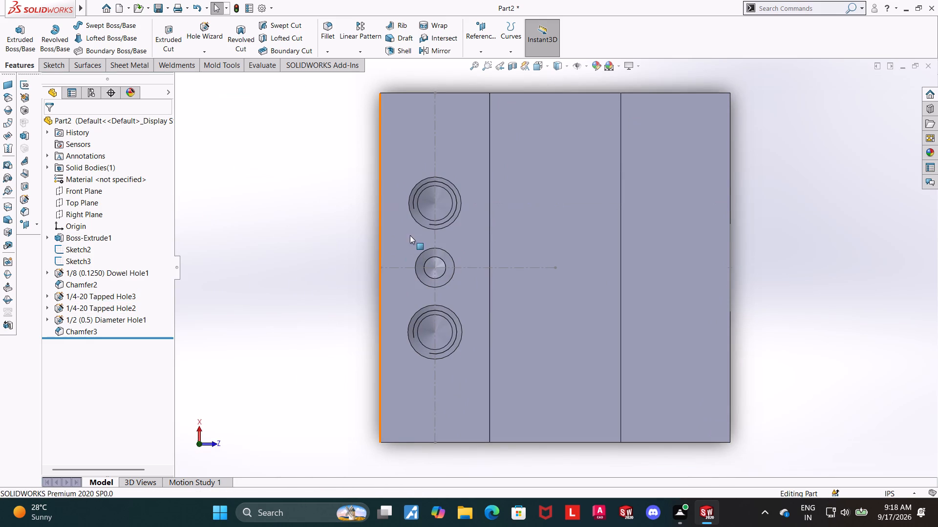
click(125, 295)
scroll(418, 215, down, 2)
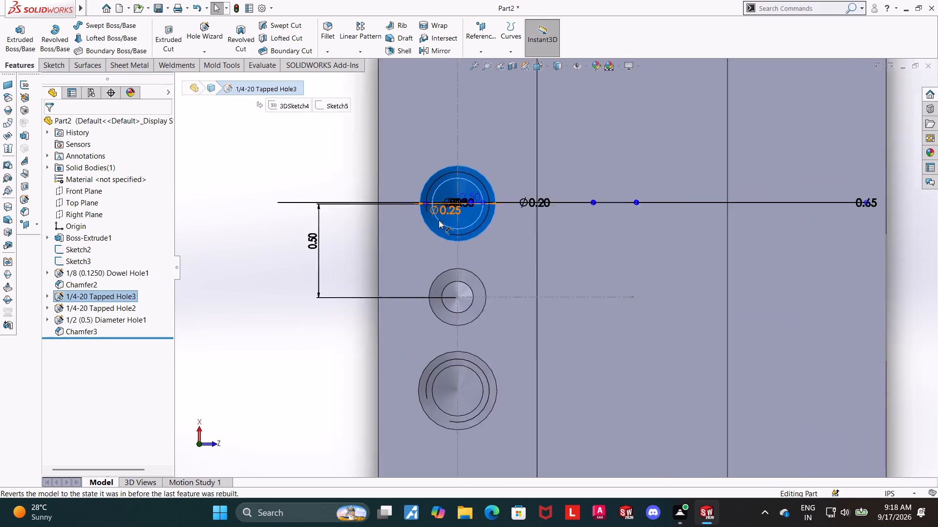
scroll(439, 220, down, 2)
scroll(494, 211, down, 4)
scroll(456, 206, up, 4)
scroll(523, 232, down, 3)
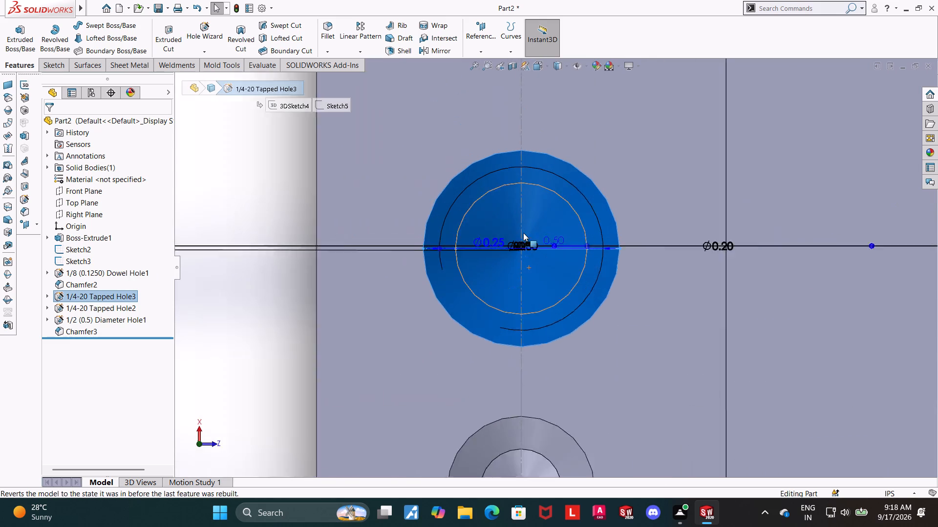
scroll(523, 233, down, 11)
scroll(549, 248, up, 14)
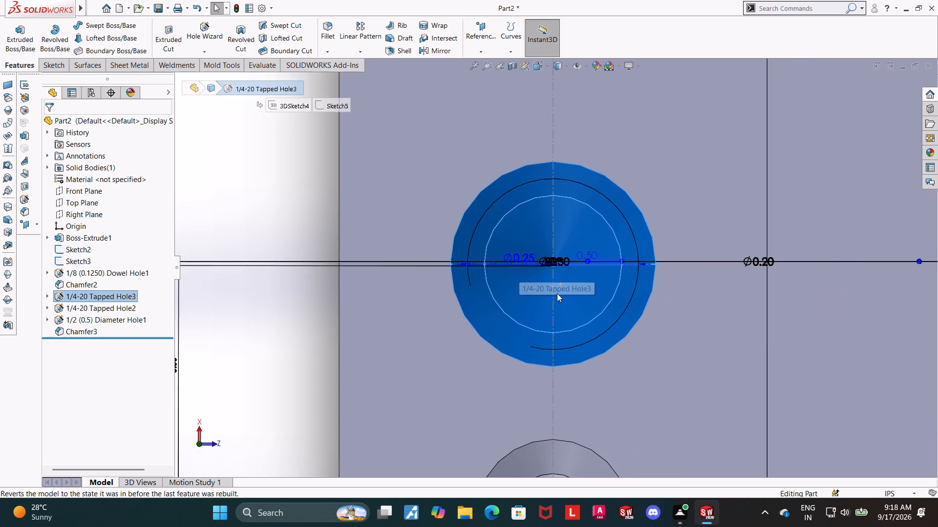
scroll(557, 293, up, 9)
right_click(367, 319)
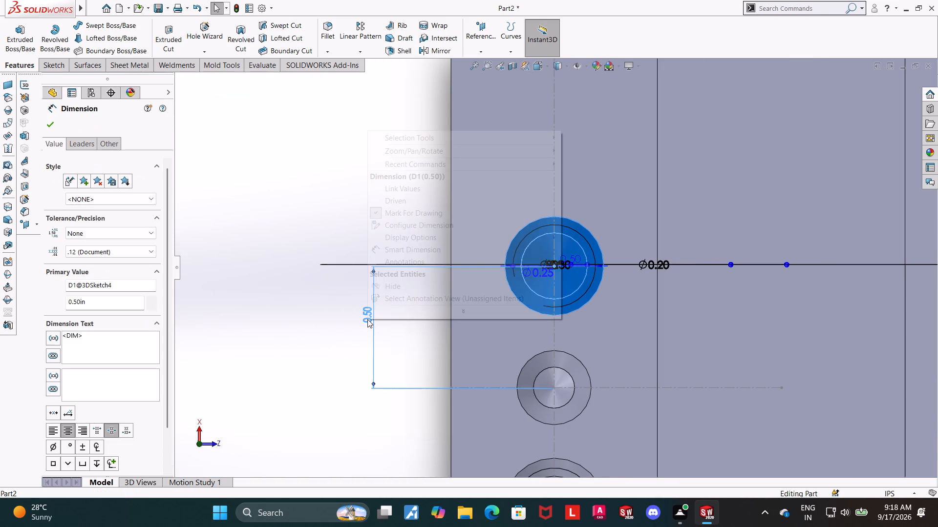
click(303, 298)
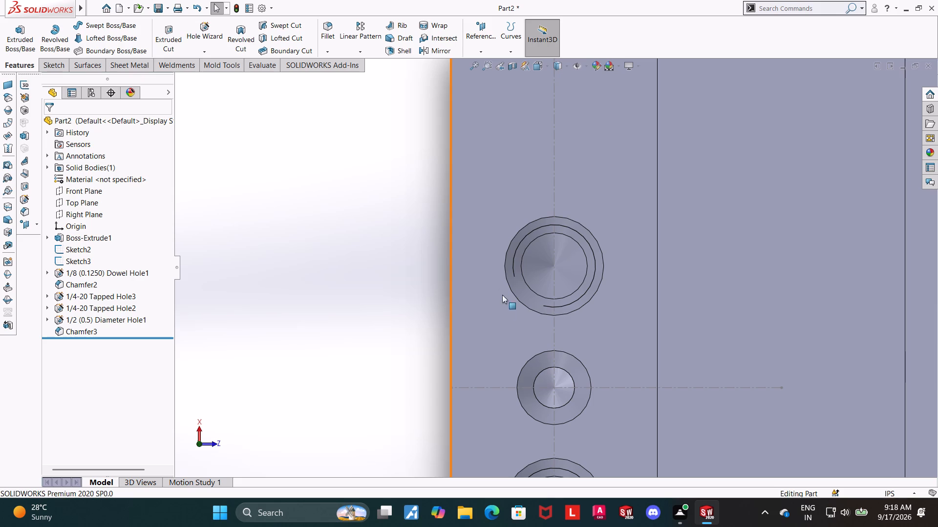
Edit the position of 1/4-20 Tapped Hole3 and delete the dimension that spaces it from the dowel hole.
right_click(79, 297)
click(88, 272)
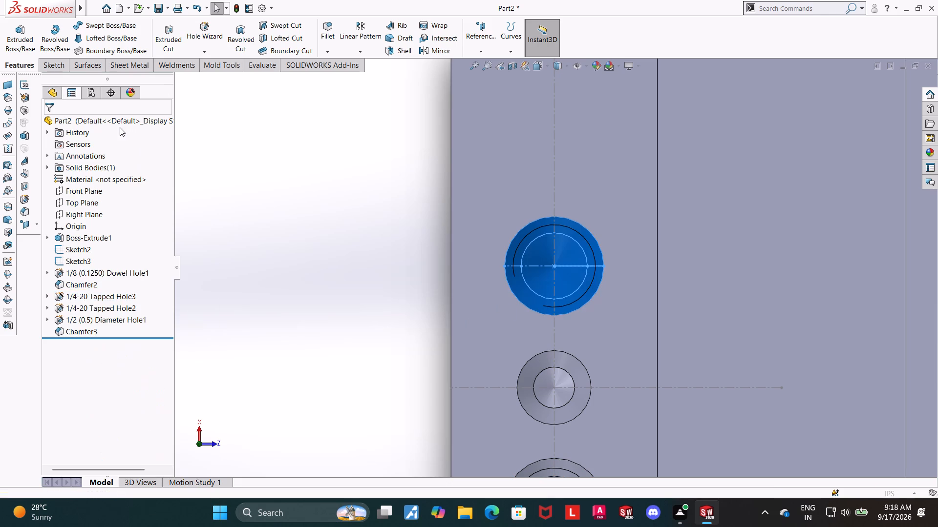
click(111, 142)
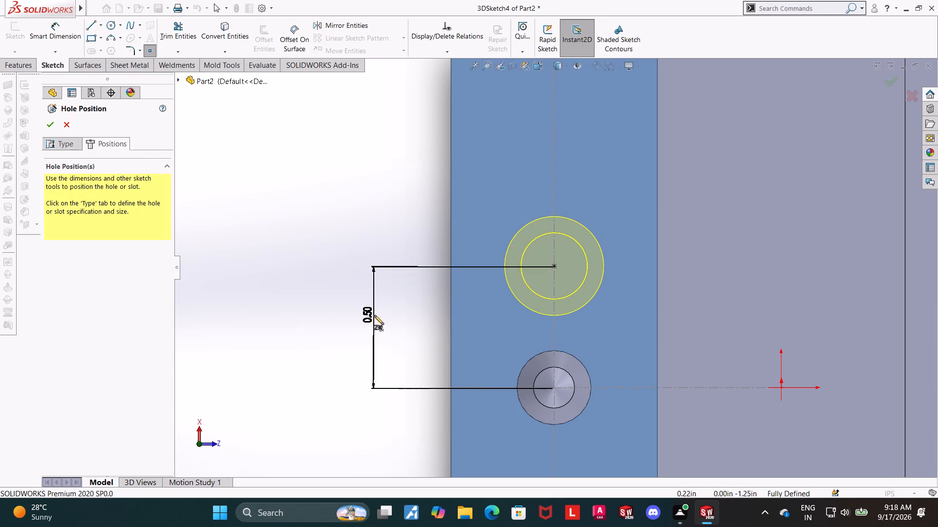
scroll(442, 306, down, 2)
right_click(347, 317)
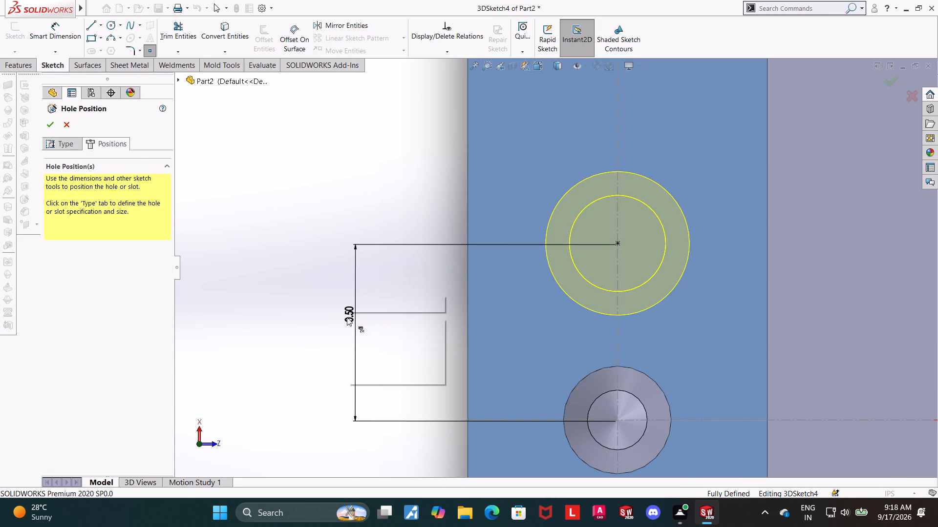
key(grave)
key(Escape)
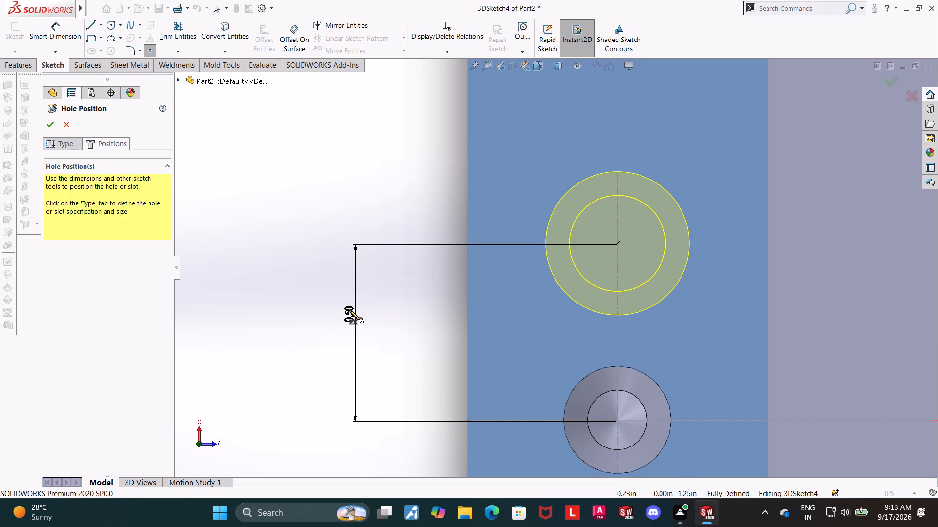
key(Escape)
right_click(351, 315)
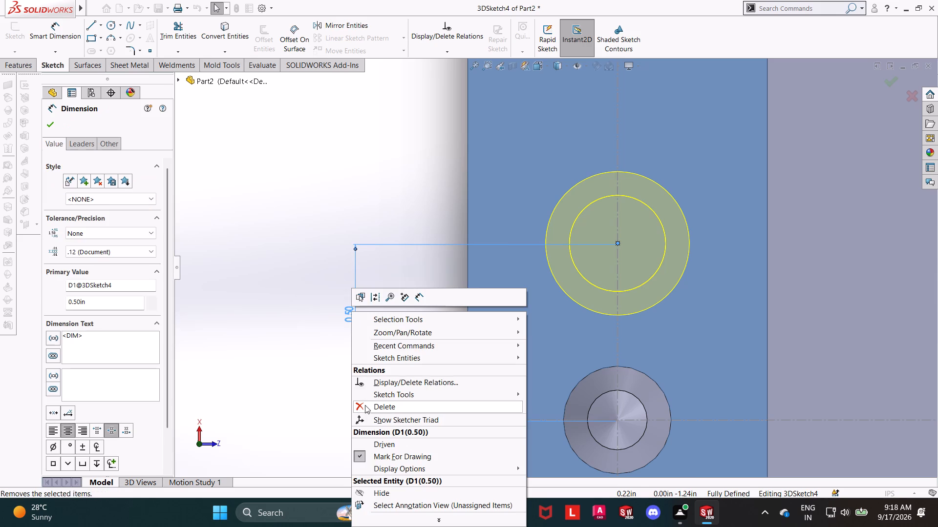
click(365, 405)
Dimension the tapped hole's centre 0.50 in from the dowel hole's centre and finish the hole position edit.
click(63, 32)
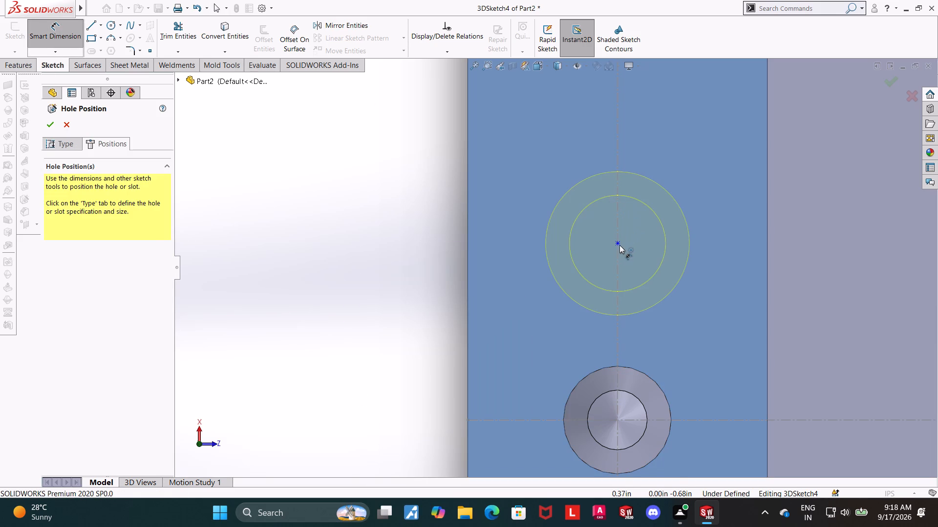
click(619, 244)
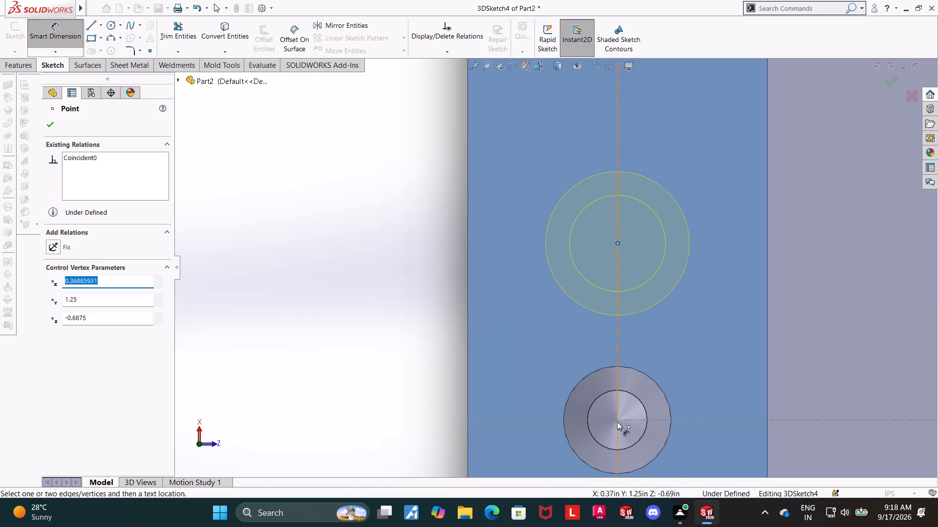
click(617, 422)
click(389, 367)
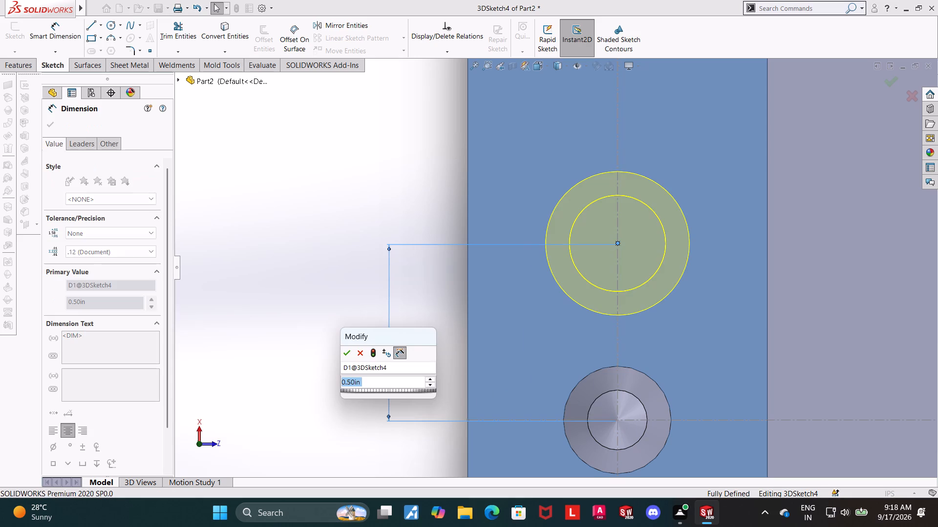
double_click(345, 355)
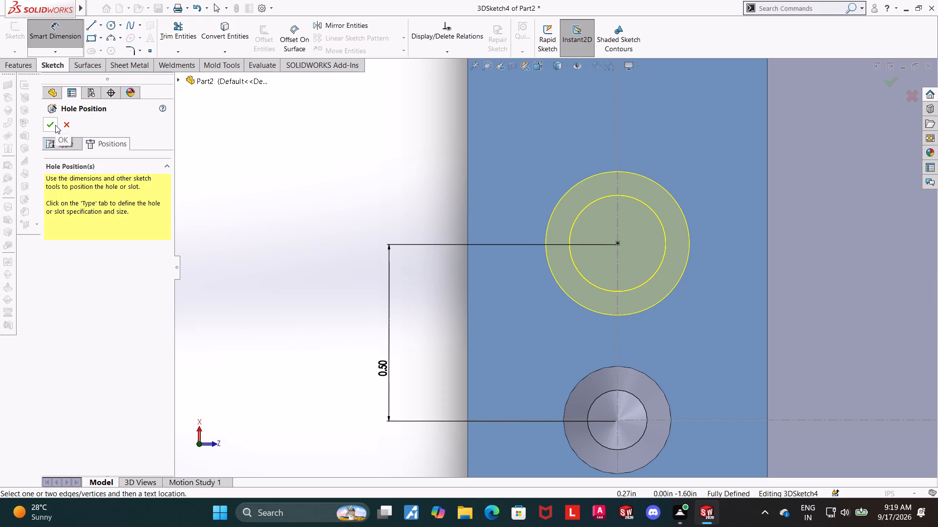
scroll(510, 277, up, 7)
click(299, 243)
scroll(432, 282, up, 7)
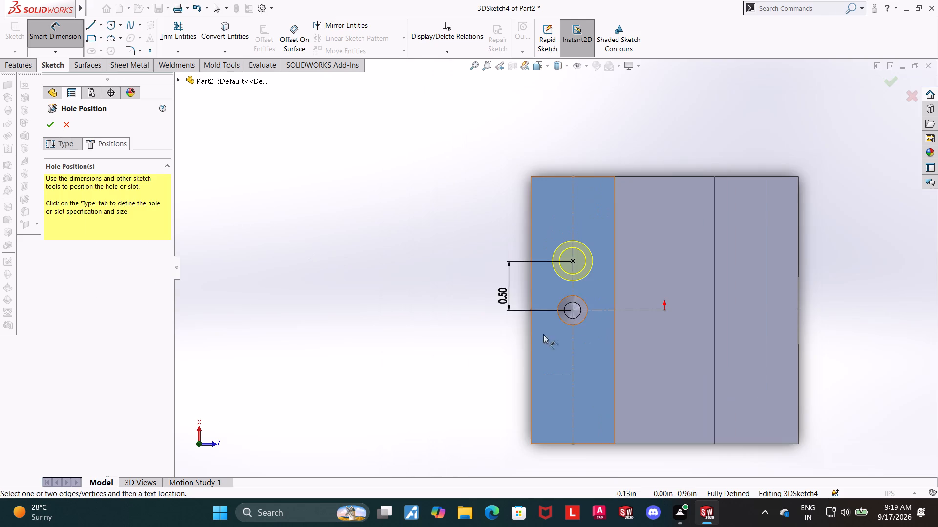
scroll(603, 354, down, 3)
click(56, 124)
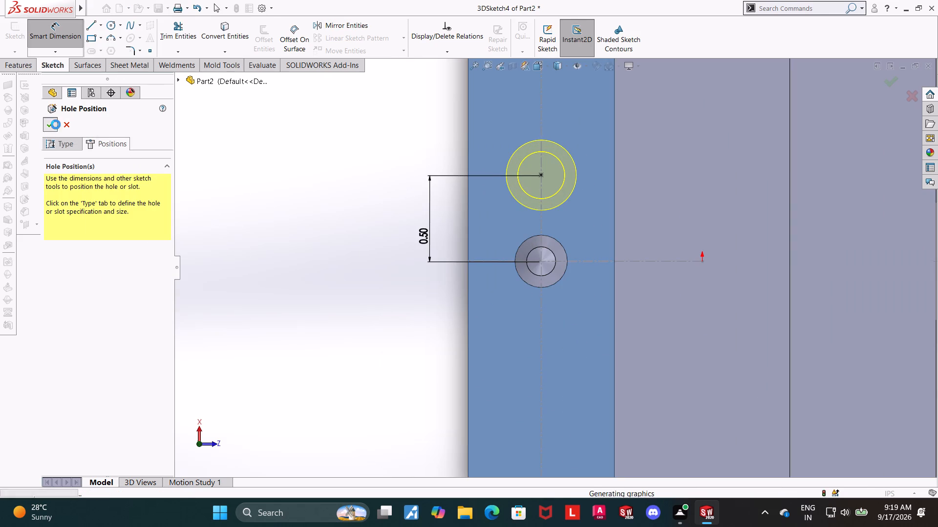
Examine the block from several angles to check the tapped holes, dowel hole and chamfered cross hole.
scroll(419, 299, up, 4)
click(500, 332)
scroll(439, 327, up, 2)
middle_drag(439, 327, 448, 197)
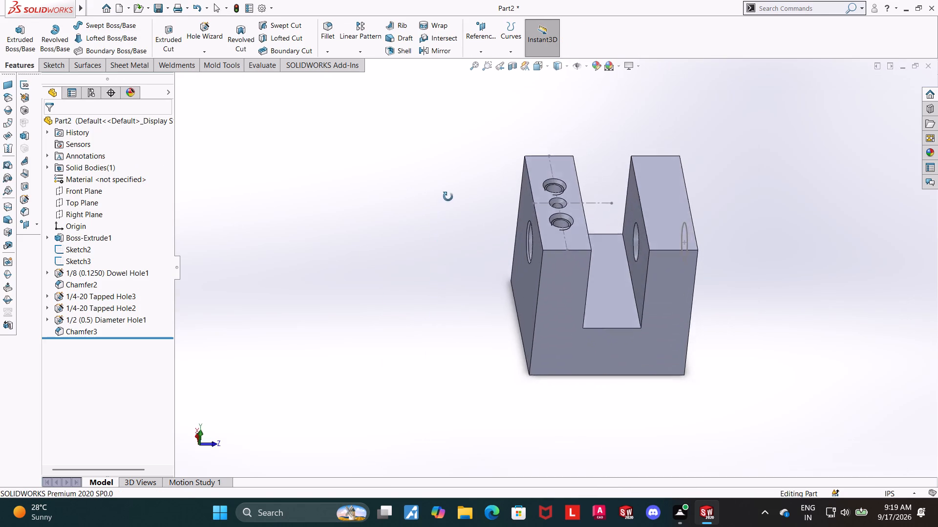
middle_drag(448, 197, 504, 426)
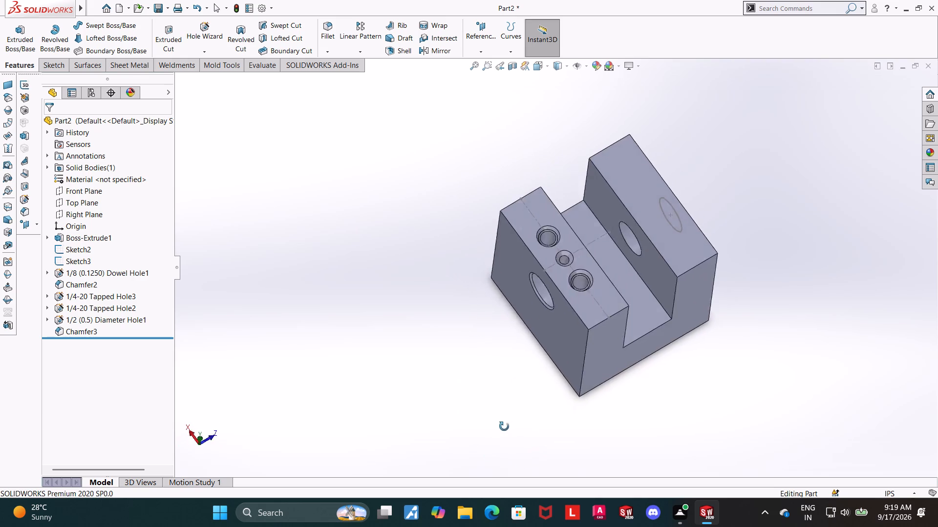
middle_drag(504, 426, 459, 493)
middle_drag(653, 299, 646, 371)
middle_drag(703, 355, 731, 350)
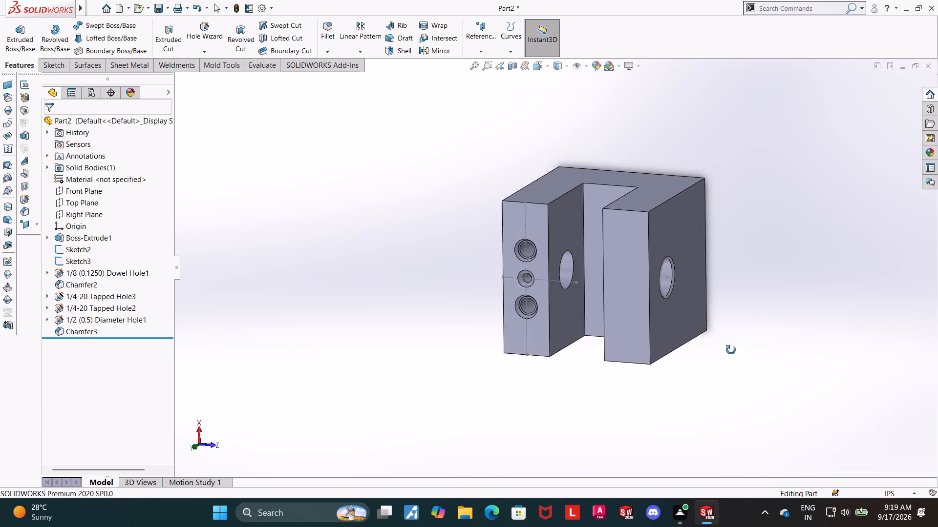
middle_drag(731, 350, 744, 339)
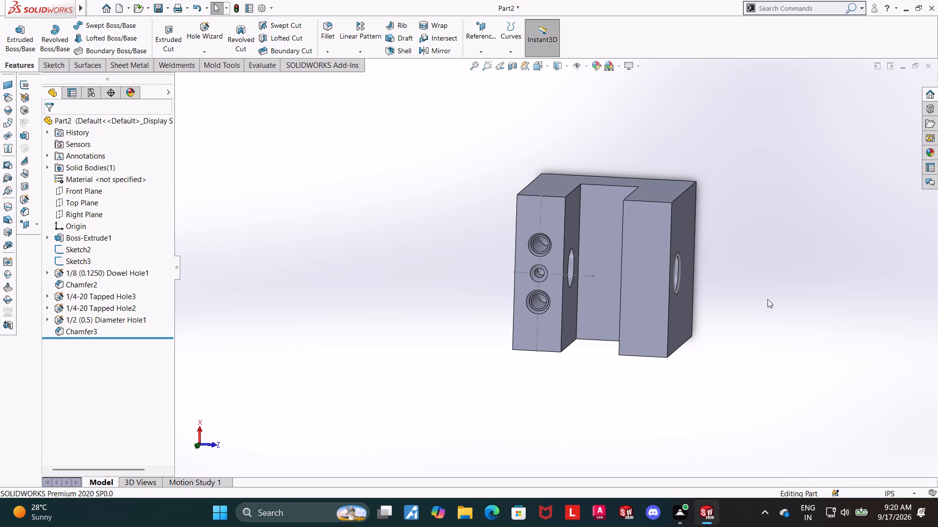
scroll(777, 335, up, 1)
middle_drag(775, 309, 771, 271)
scroll(774, 191, down, 1)
middle_drag(726, 250, 742, 161)
scroll(746, 161, up, 1)
click(328, 195)
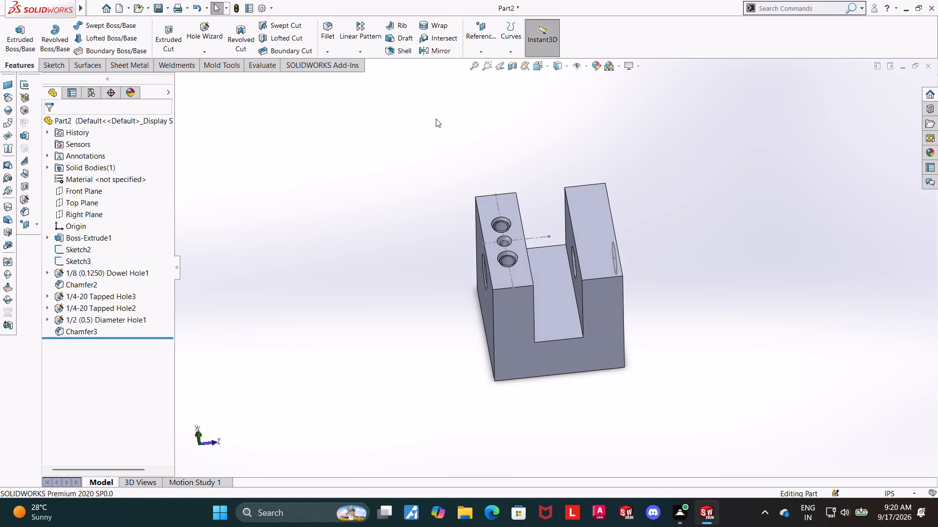
Save the part in the Downloads folder as a SOLIDWORKS Part named "base block".
click(157, 7)
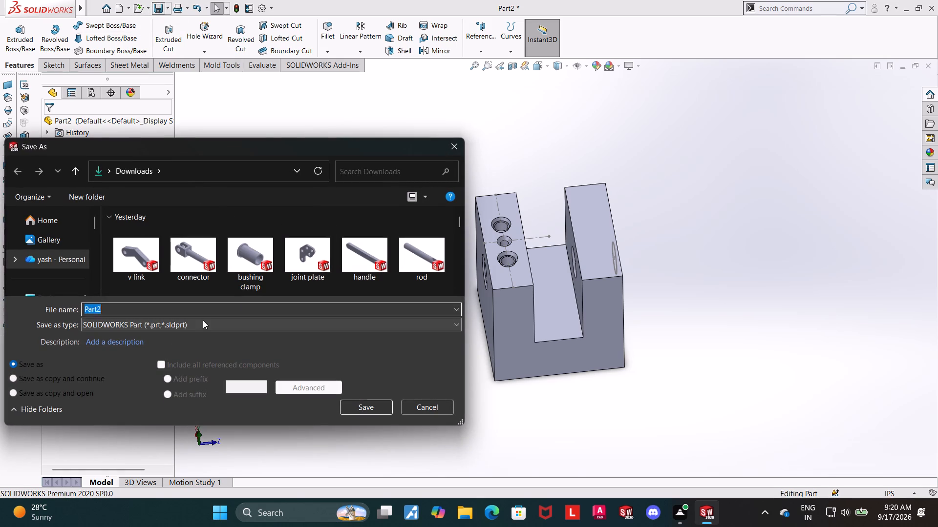
text(base black)
key(space)
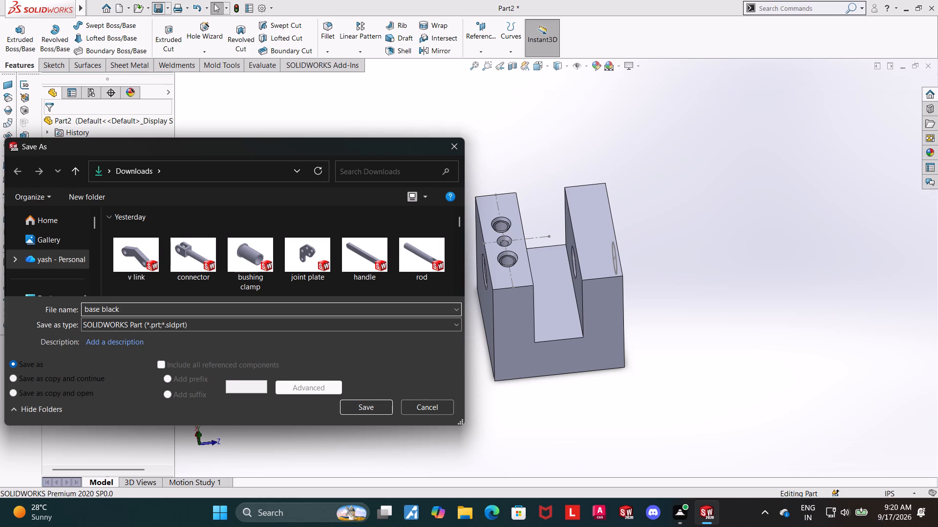
key(BackSpace)
key(BackSpace)
key(BackSpace)
key(BackSpace)
text(ock)
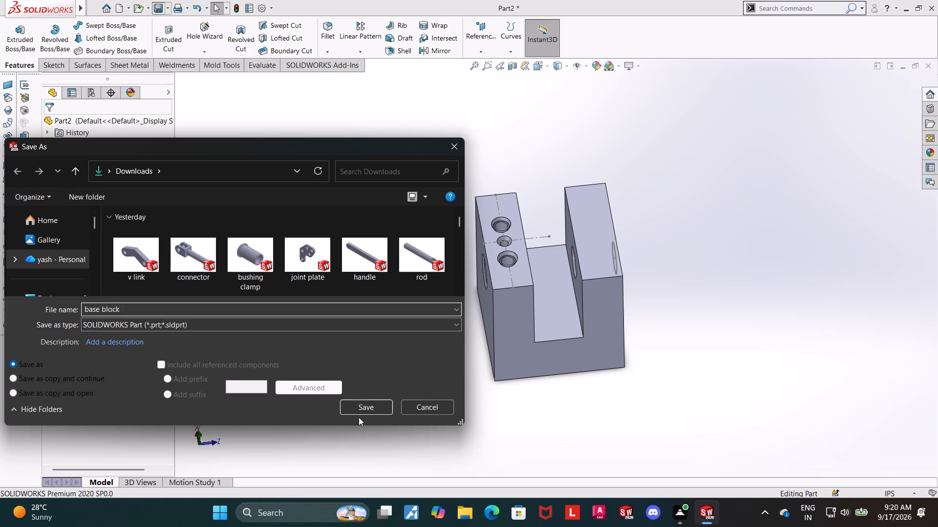
click(362, 407)
Create a new, empty part document.
click(117, 8)
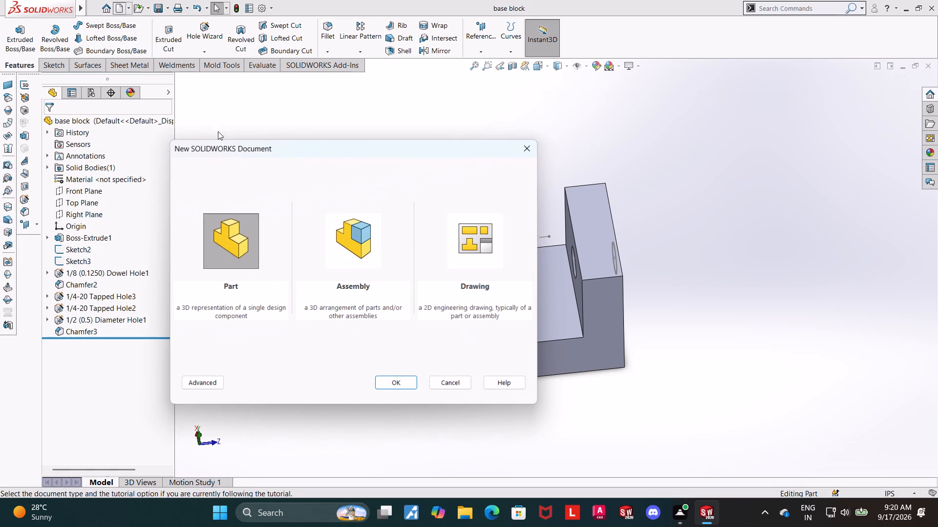
double_click(227, 248)
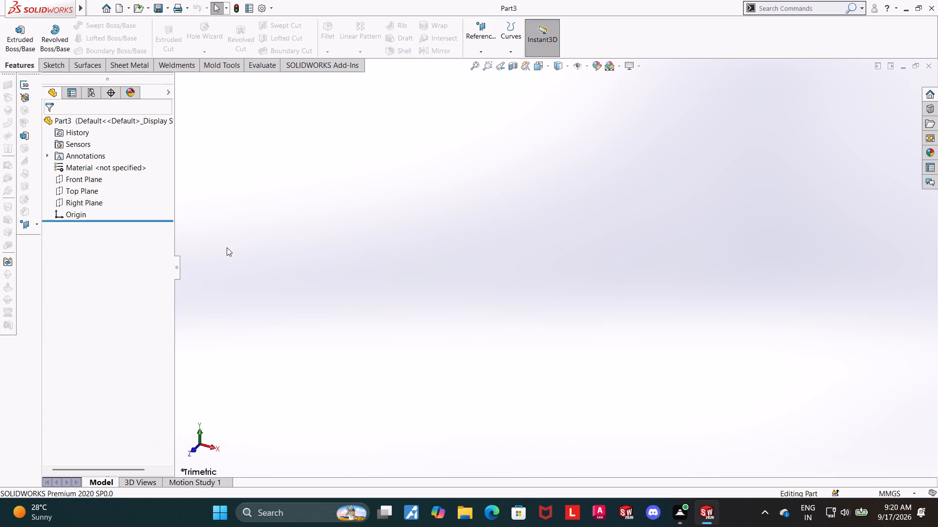
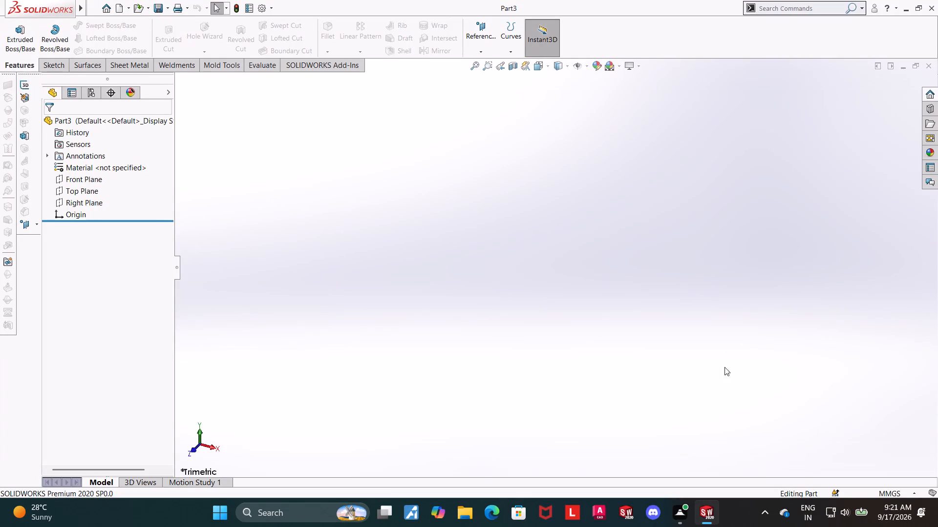
Switch to File Explorer, open the Top Block drawing in Downloads to read its dimensions, and return to SOLIDWORKS.
click(470, 509)
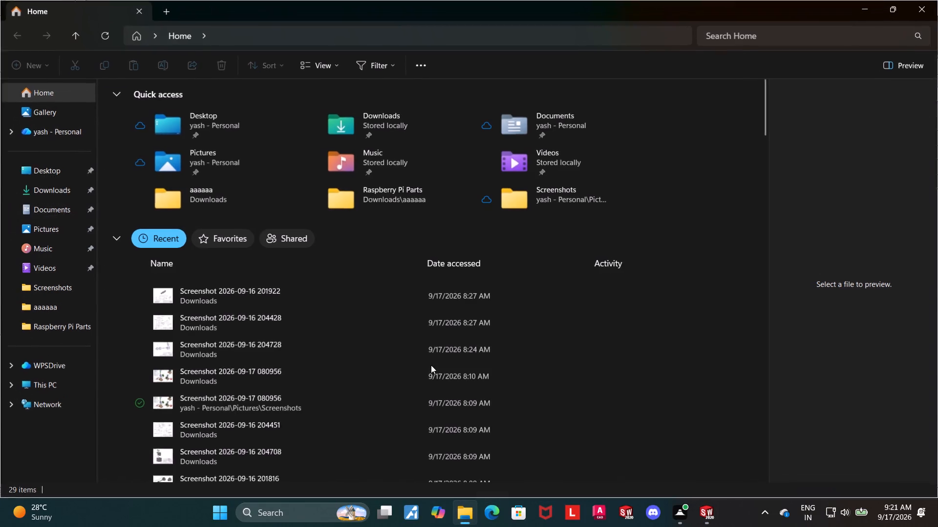
click(57, 188)
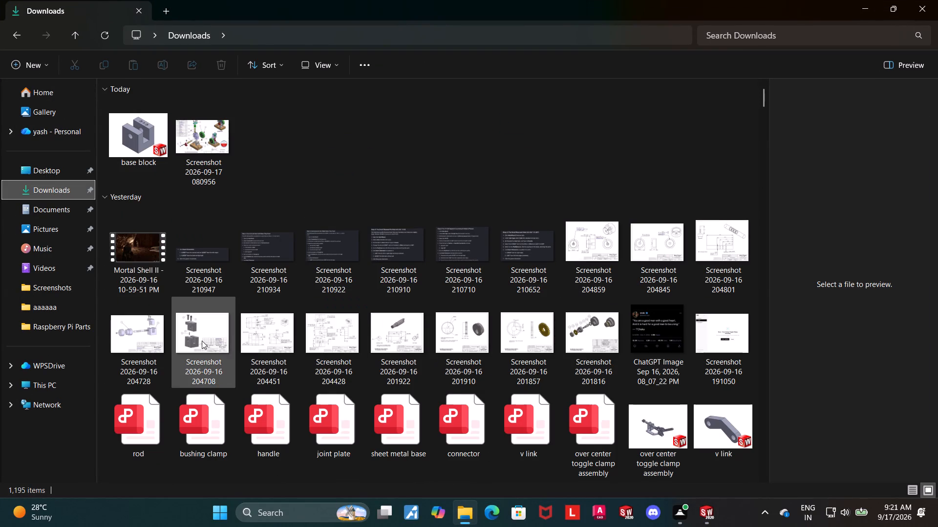
double_click(272, 335)
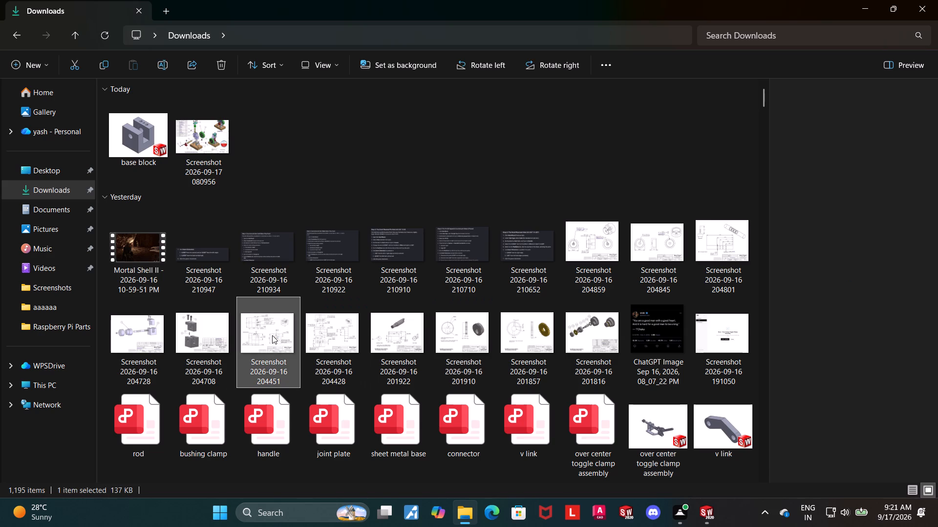
click(915, 252)
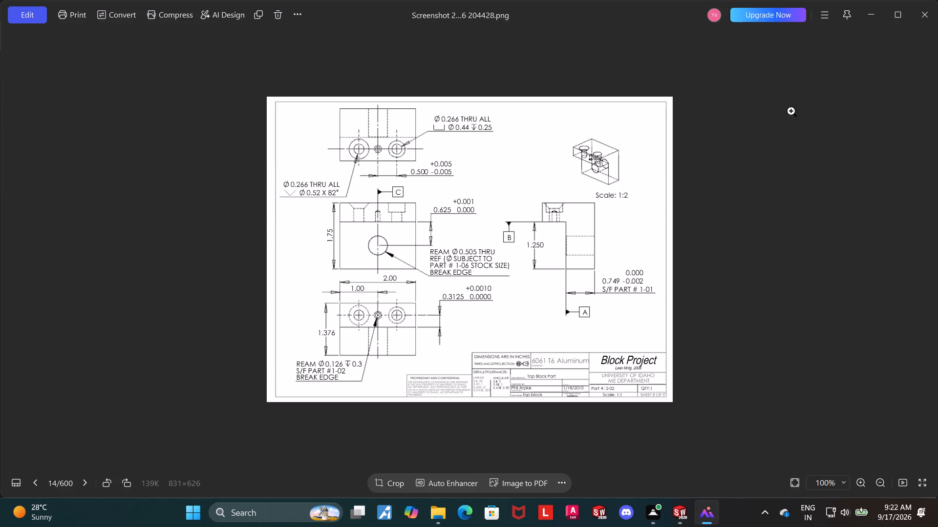
click(932, 20)
click(706, 513)
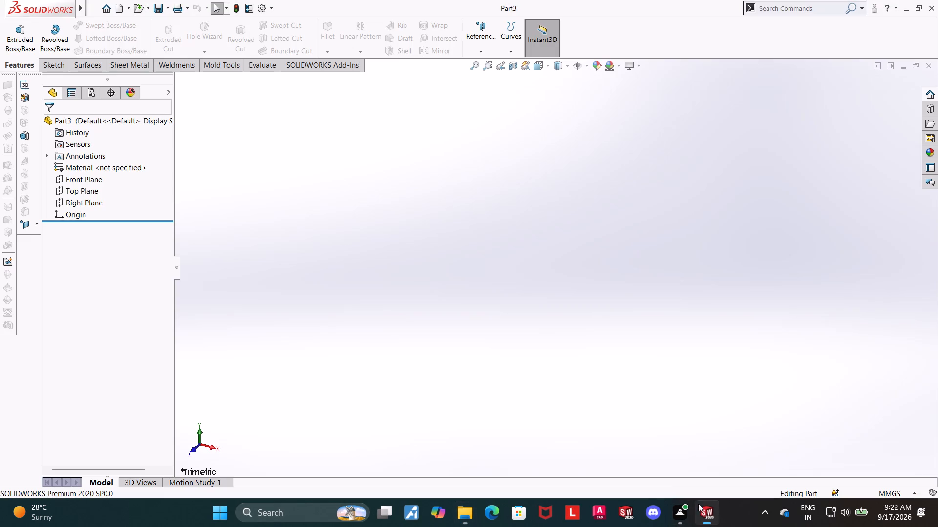
Start a sketch on the Front Plane and draw a vertical centerline about 163 mm long through the origin.
click(88, 183)
click(97, 170)
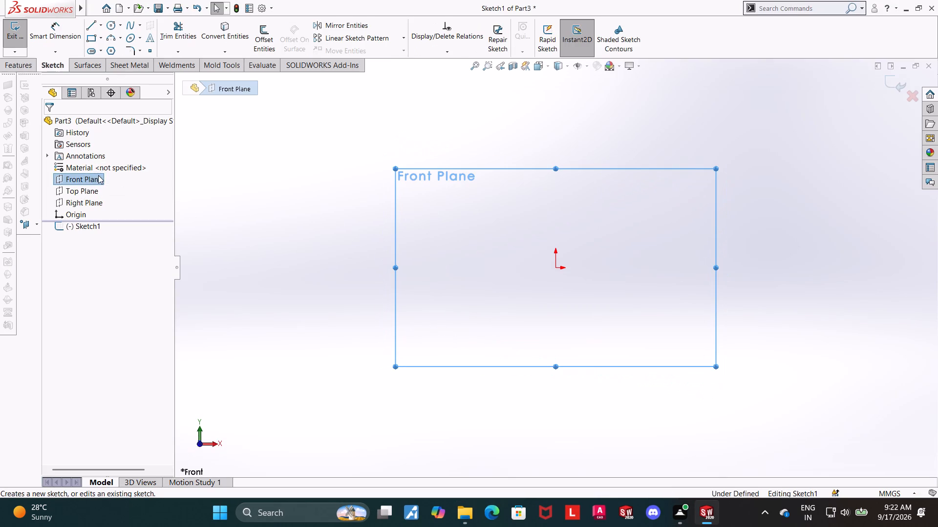
click(101, 39)
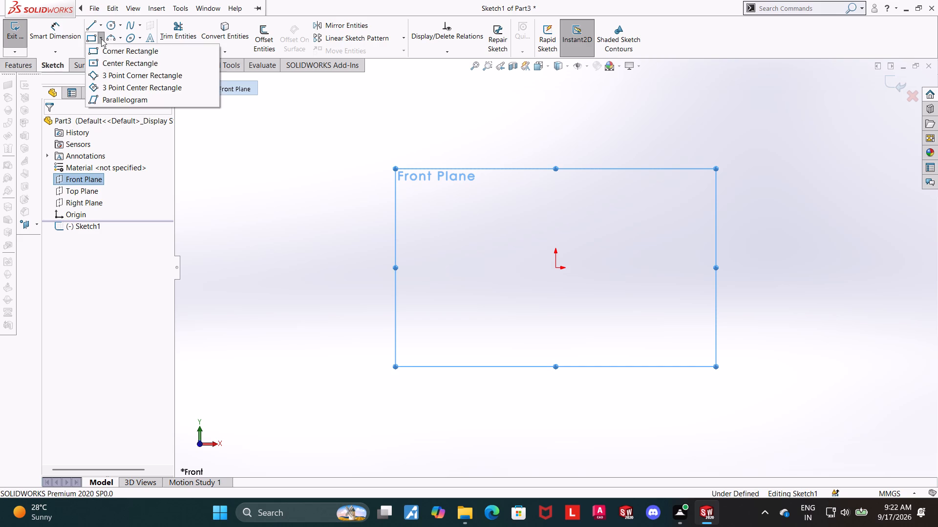
click(103, 26)
click(103, 27)
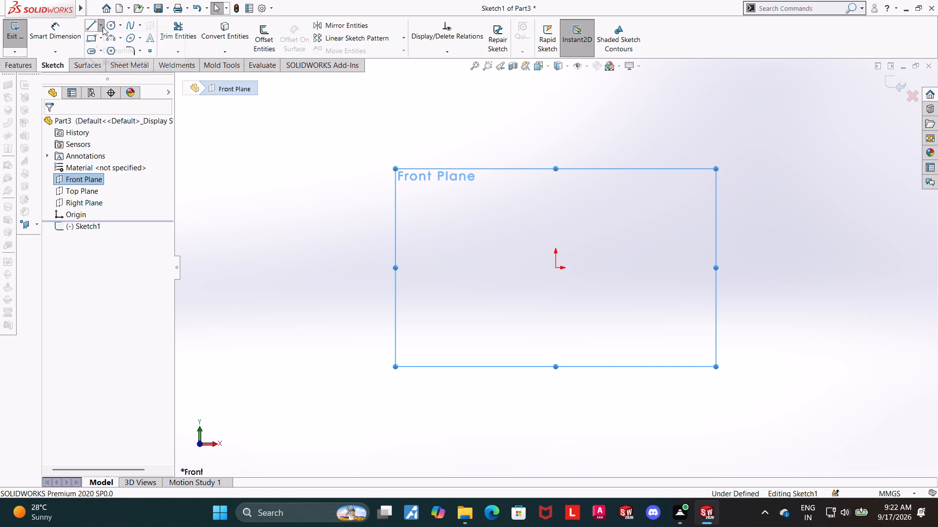
click(103, 44)
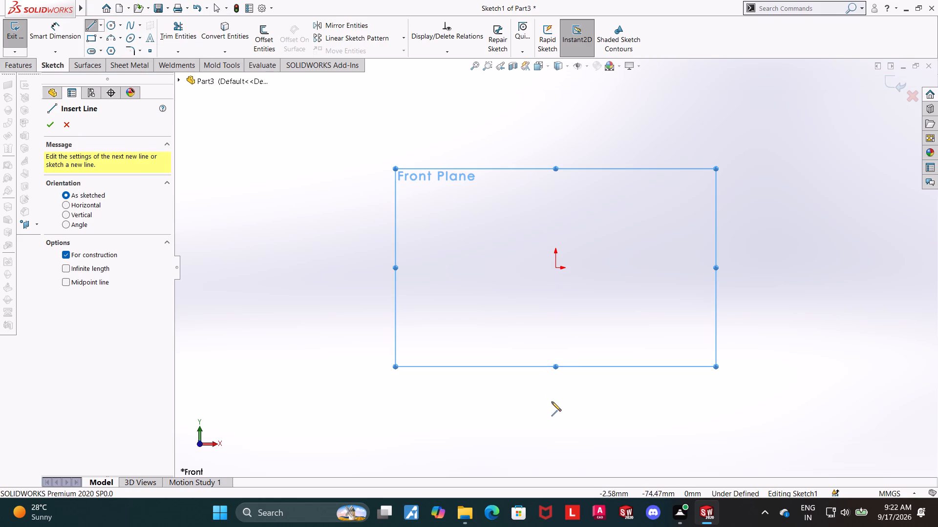
click(556, 401)
click(555, 108)
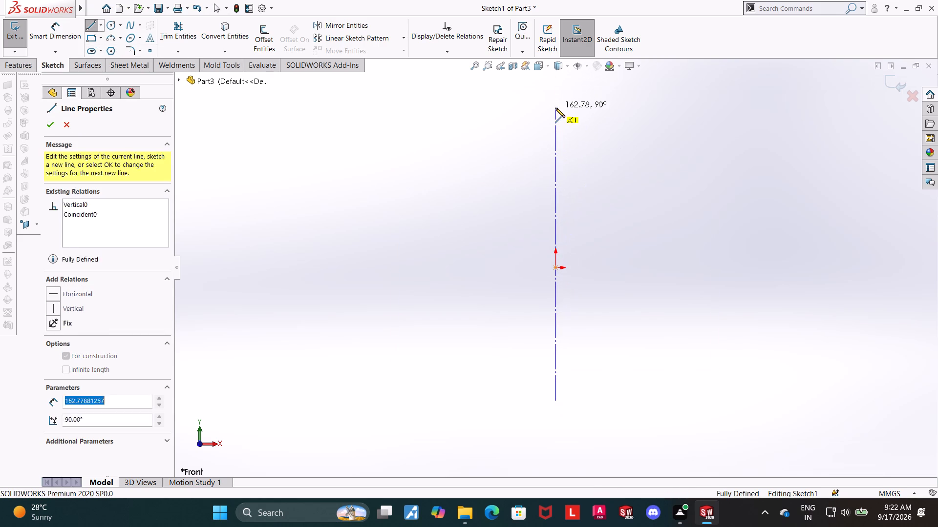
key(Escape)
key(Escape)
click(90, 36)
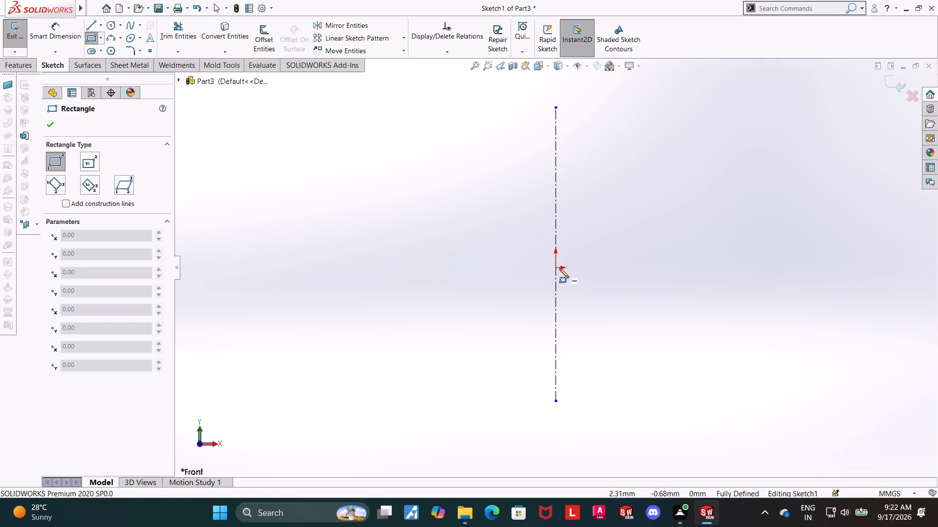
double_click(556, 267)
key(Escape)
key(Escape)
Draw a corner rectangle about 35 mm wide and 100 mm tall, starting on the centerline above the origin and extending below it along +X.
click(89, 37)
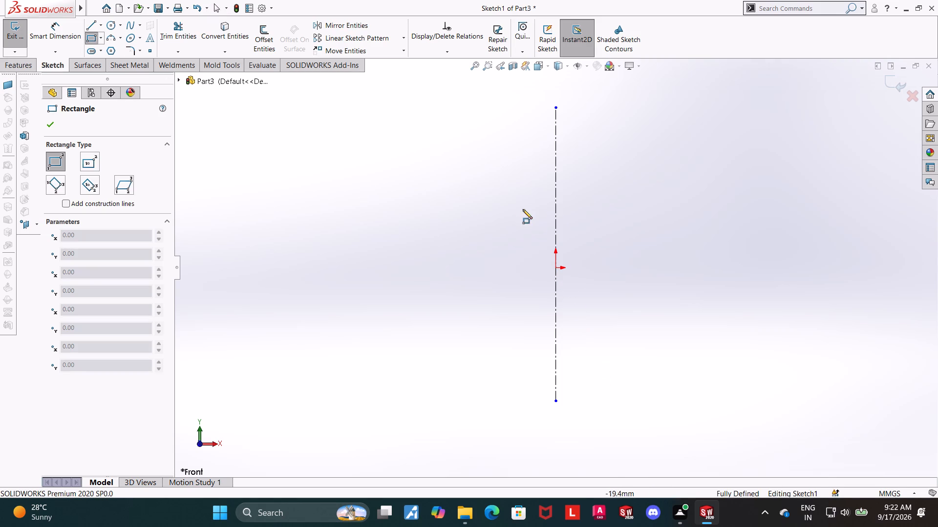
click(555, 202)
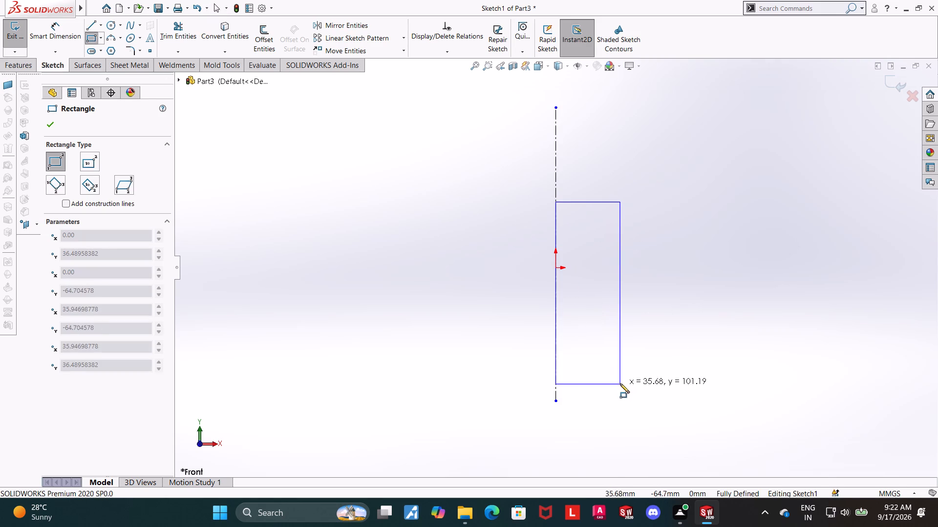
click(619, 382)
key(Escape)
key(Escape)
Draw a second corner rectangle from the origin toward -X, about 36 mm tall, level with the first rectangle's top edge.
click(96, 41)
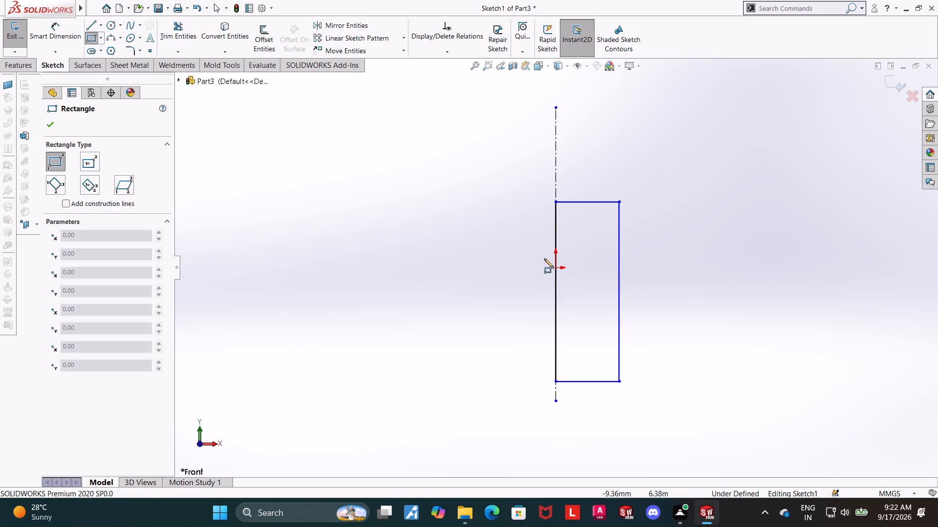
click(554, 267)
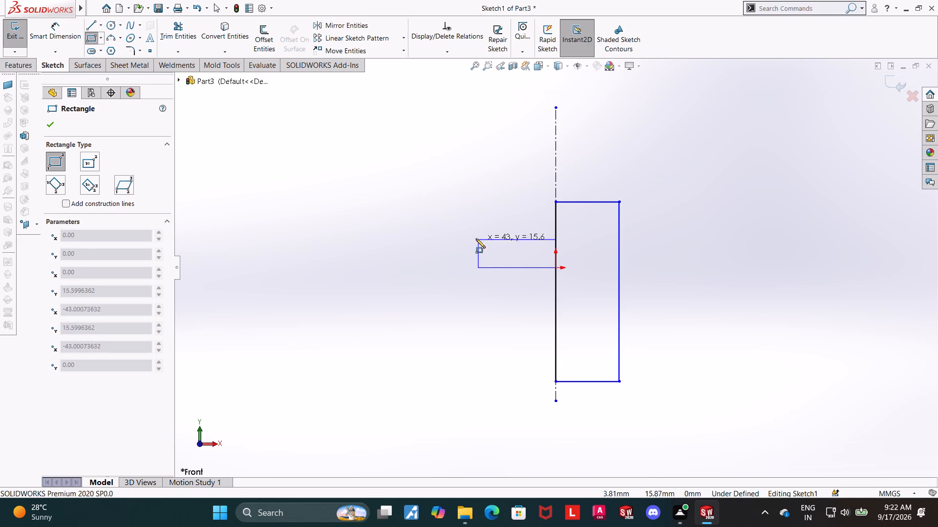
click(454, 203)
key(Escape)
key(Escape)
Trim the shared vertical segment between the two rectangles to form one L-shaped profile.
click(189, 30)
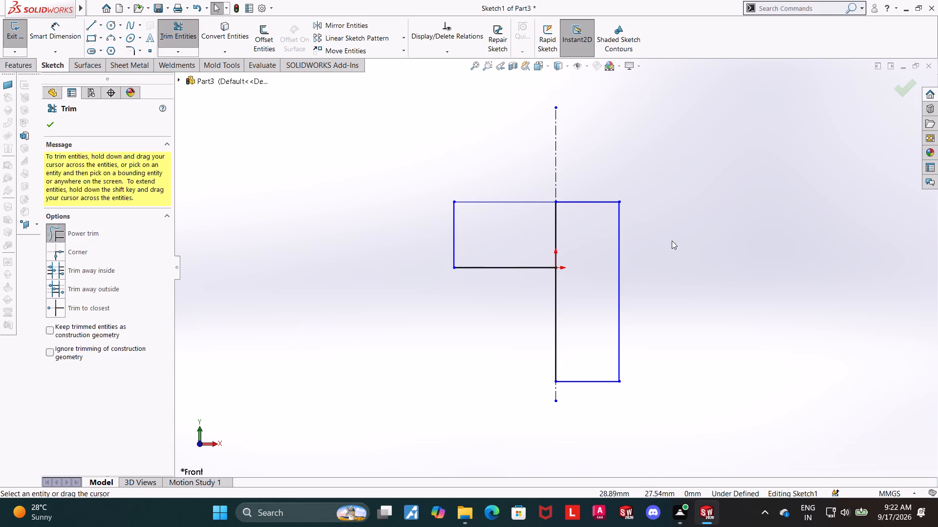
drag(582, 218, 538, 215)
key(Escape)
key(Escape)
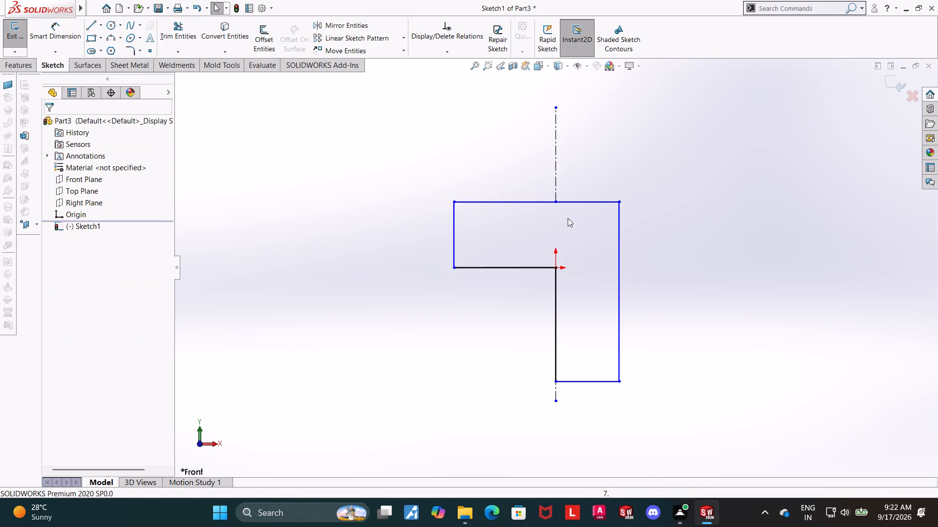
Undo the accidental shift of the profile's top edge and delete both remaining pieces of the vertical centerline.
click(557, 202)
key(ctrl+z)
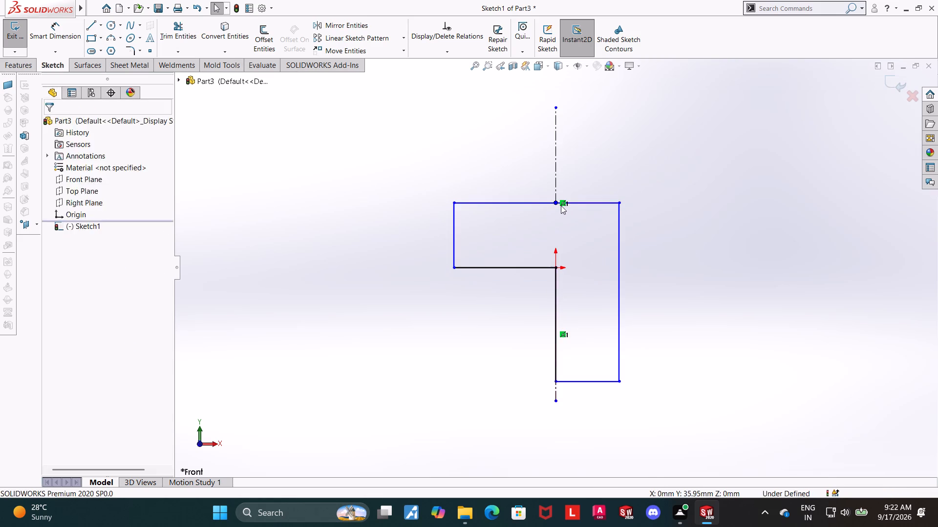
right_click(555, 169)
click(588, 309)
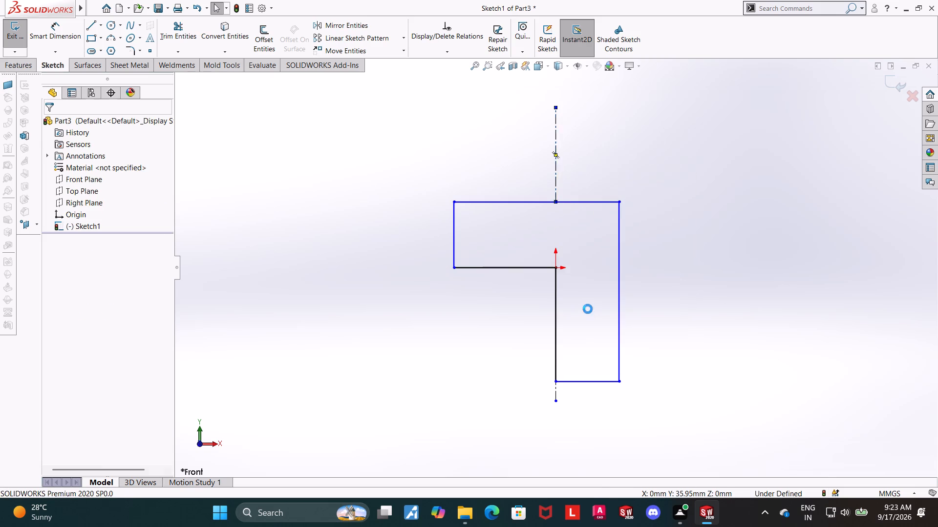
key(Escape)
scroll(560, 254, down, 7)
scroll(552, 303, up, 6)
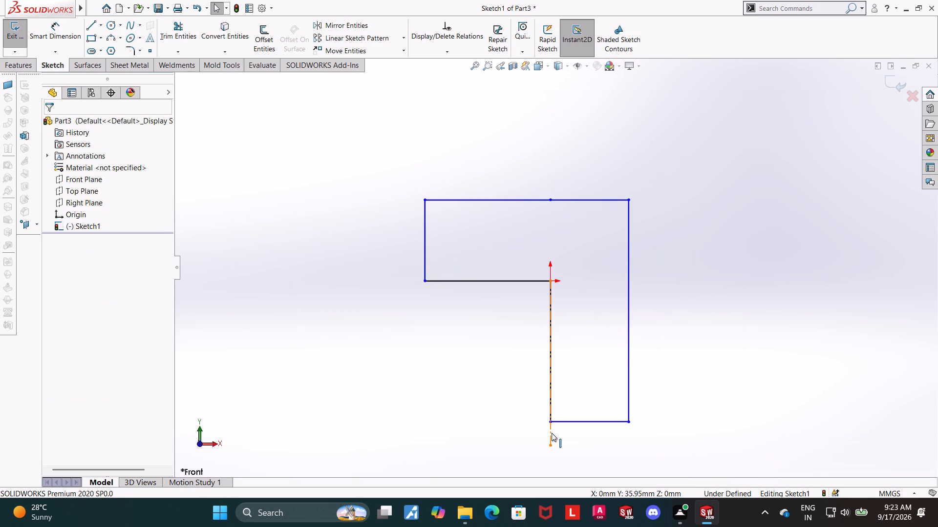
right_click(551, 432)
click(577, 475)
key(Escape)
key(Escape)
Dimension the bottom edge of the L-profile's vertical leg, keeping its drawn width.
click(45, 32)
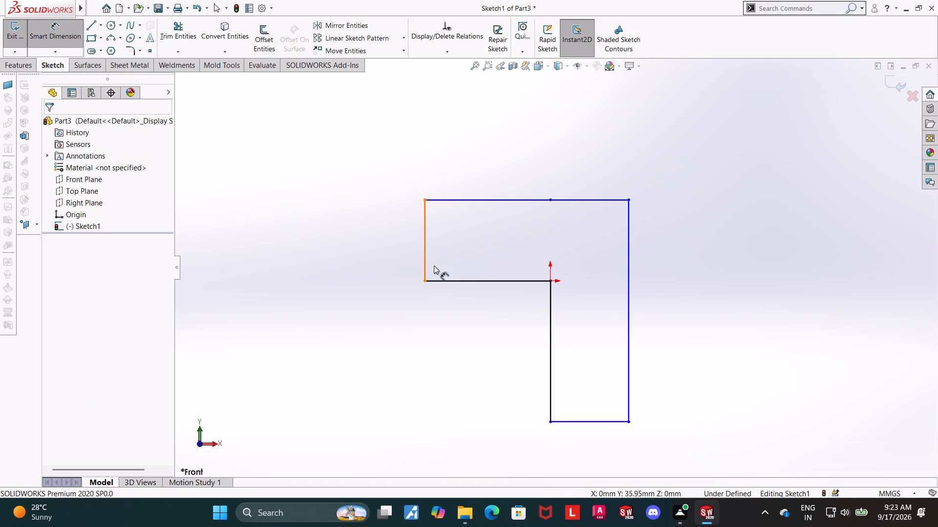
scroll(512, 314, up, 2)
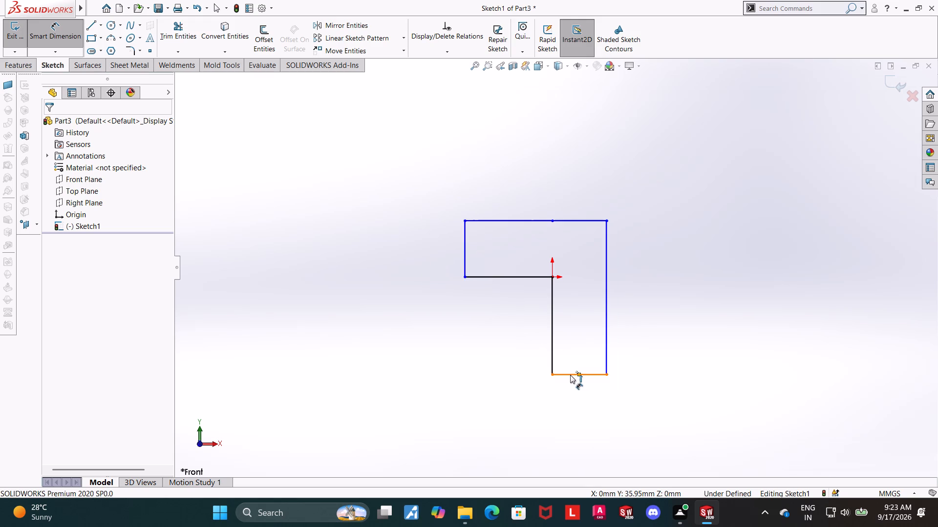
click(570, 375)
click(564, 394)
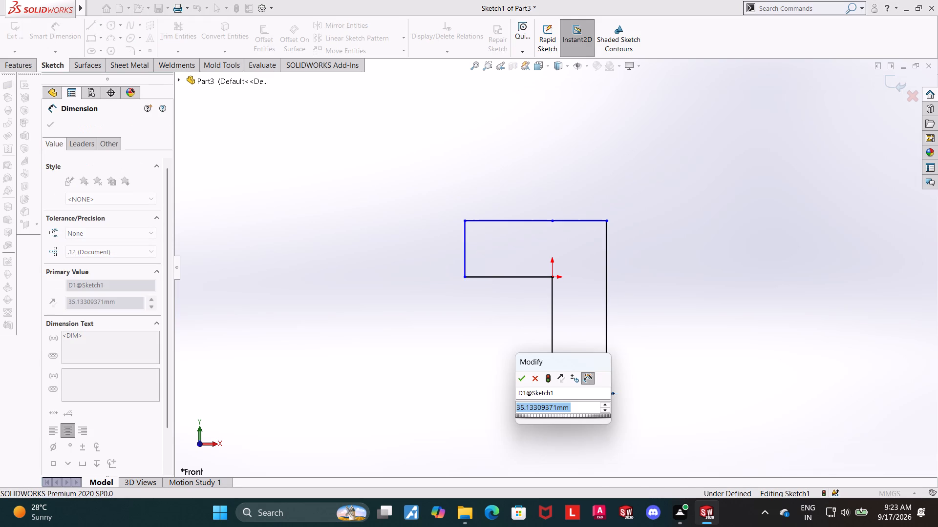
key(Escape)
Change the document units to IPS (inch, pound, second).
click(902, 492)
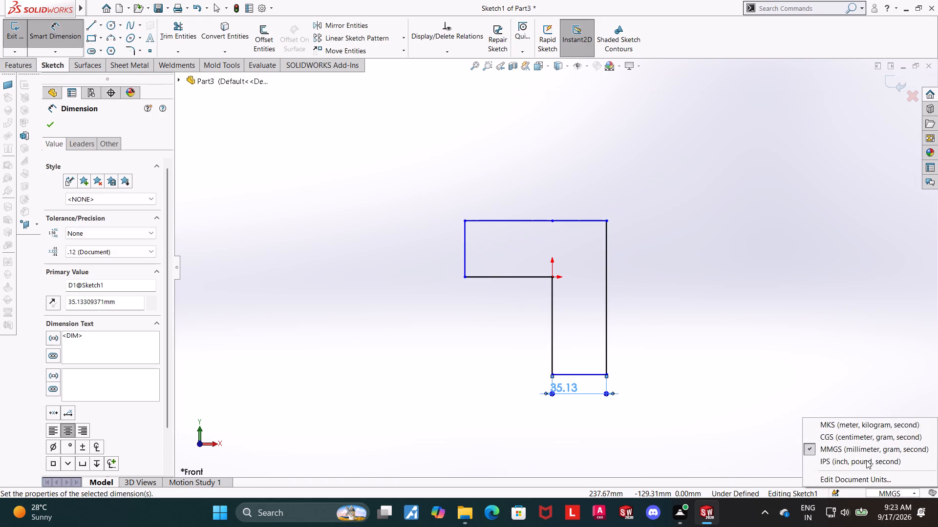
click(866, 460)
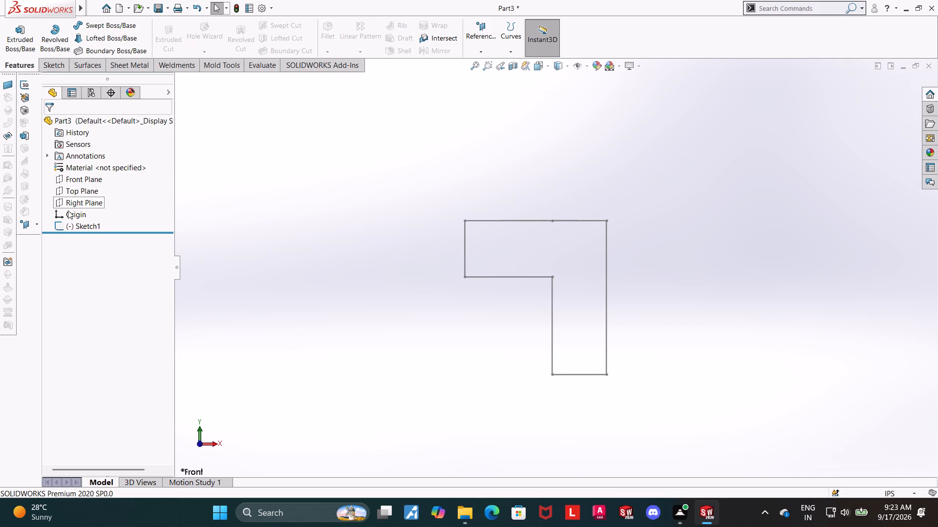
Reopen the L-profile sketch for editing and set the vertical leg's width to 0.749 in.
click(84, 225)
click(94, 197)
click(65, 40)
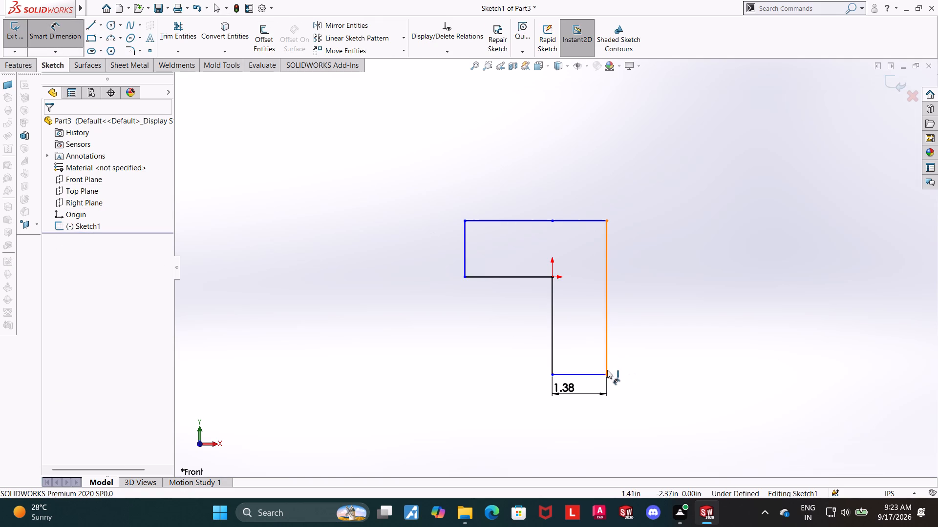
key(Escape)
double_click(573, 392)
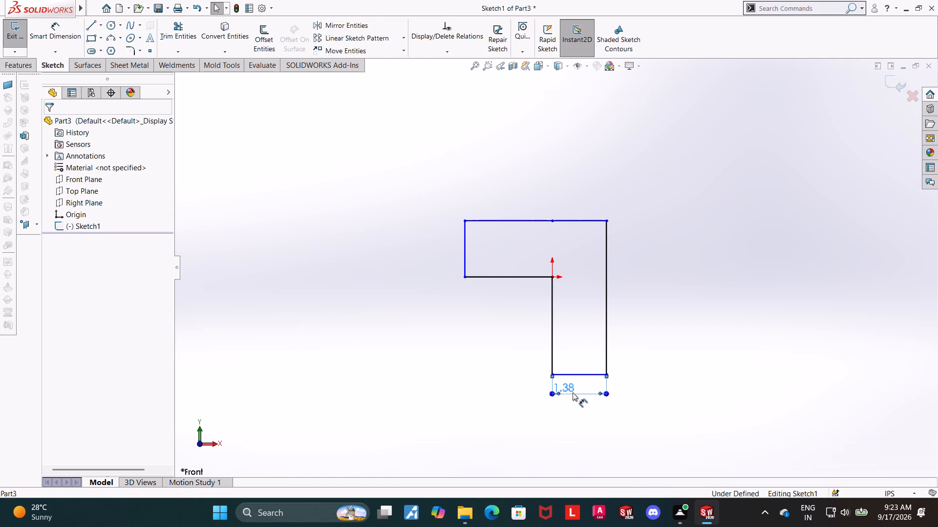
text(0.)
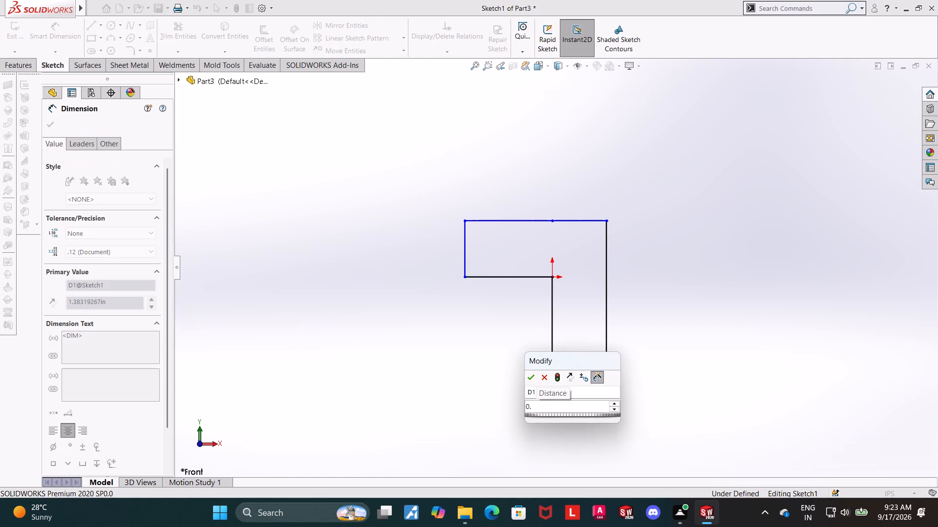
key(7)
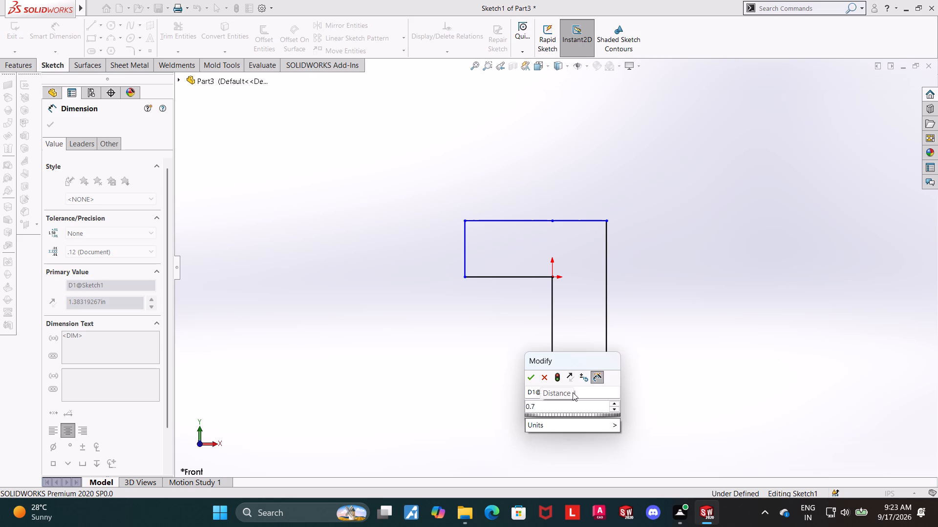
text(49)
key(Return)
key(Escape)
key(Escape)
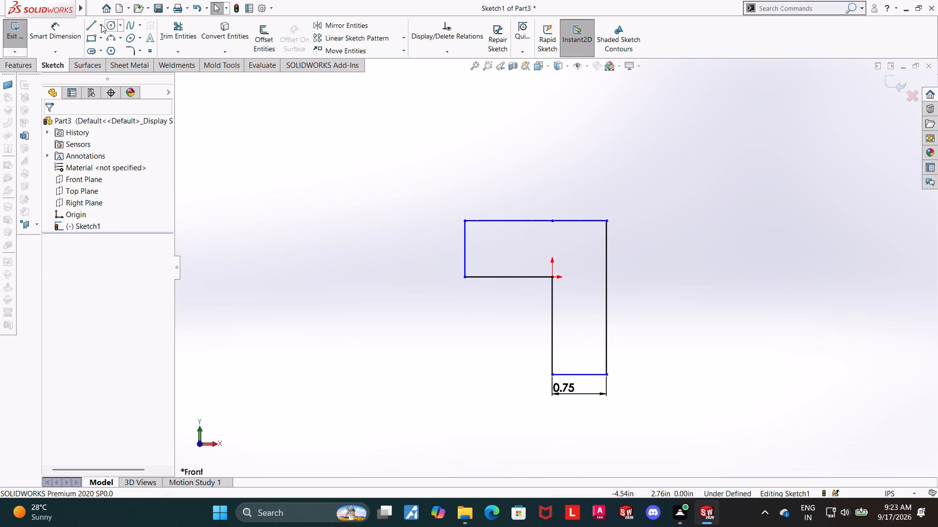
Dimension the vertical distance from the L-profile's inner corner to its bottom edge as 1.25 in.
click(58, 34)
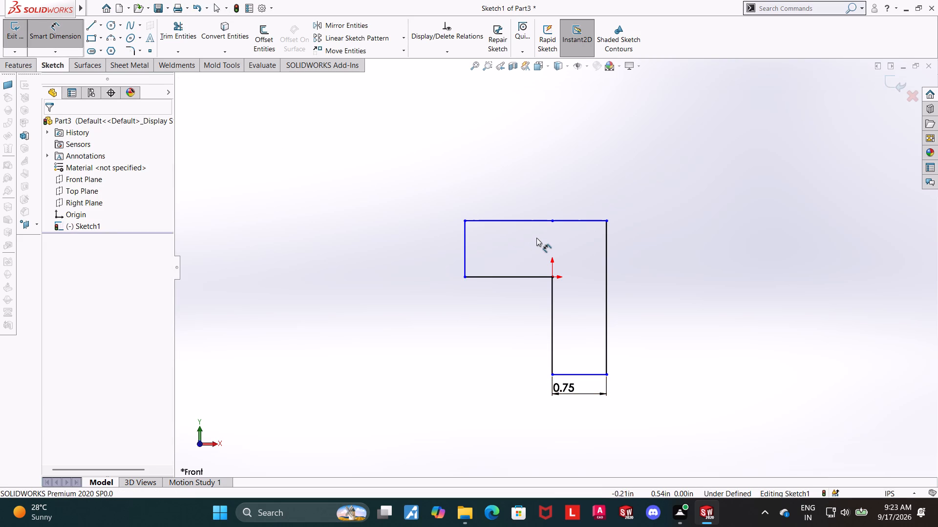
click(552, 278)
click(576, 373)
click(400, 352)
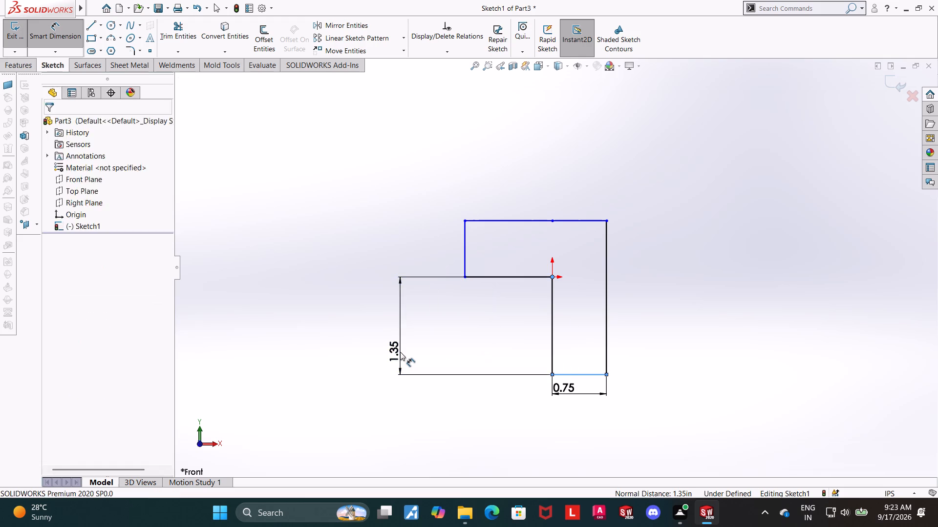
text(1.25)
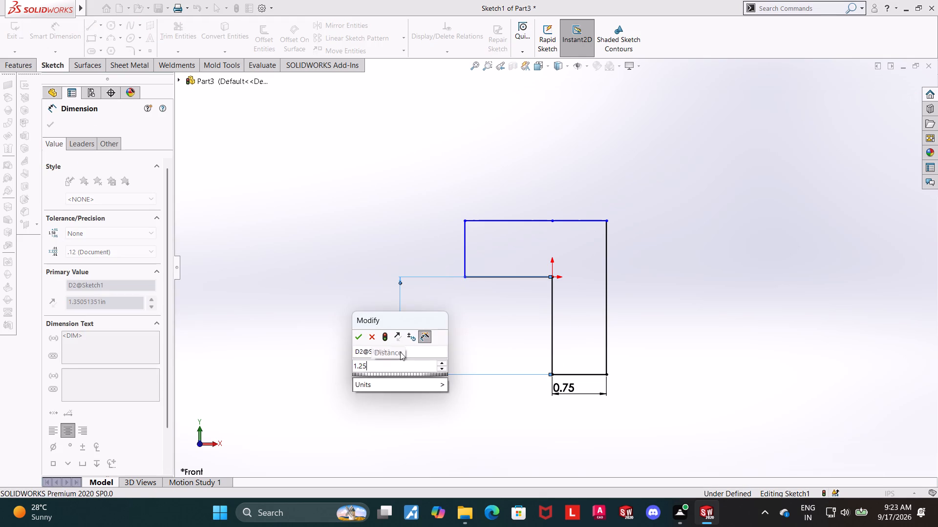
key(Return)
key(Escape)
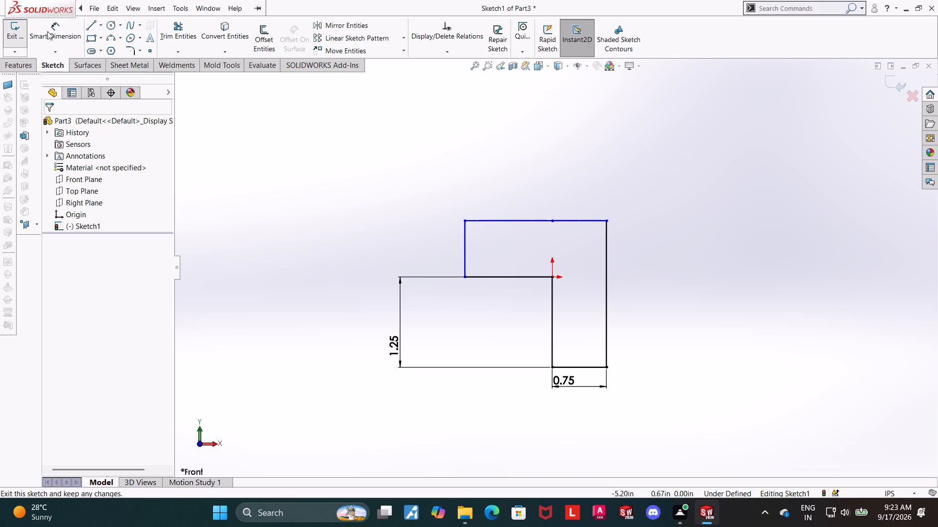
Dimension the L-profile's overall height between its top and bottom edges as 1.75 in.
click(47, 31)
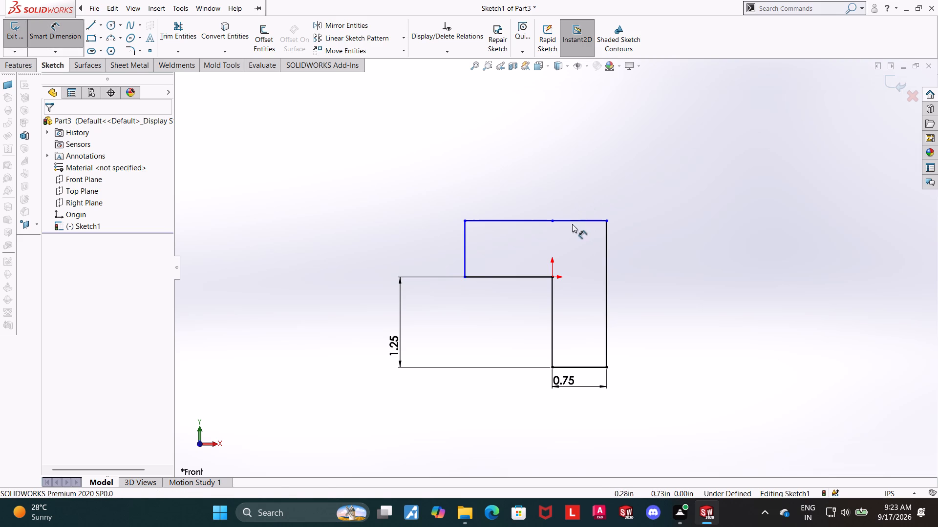
click(572, 222)
click(569, 369)
click(682, 323)
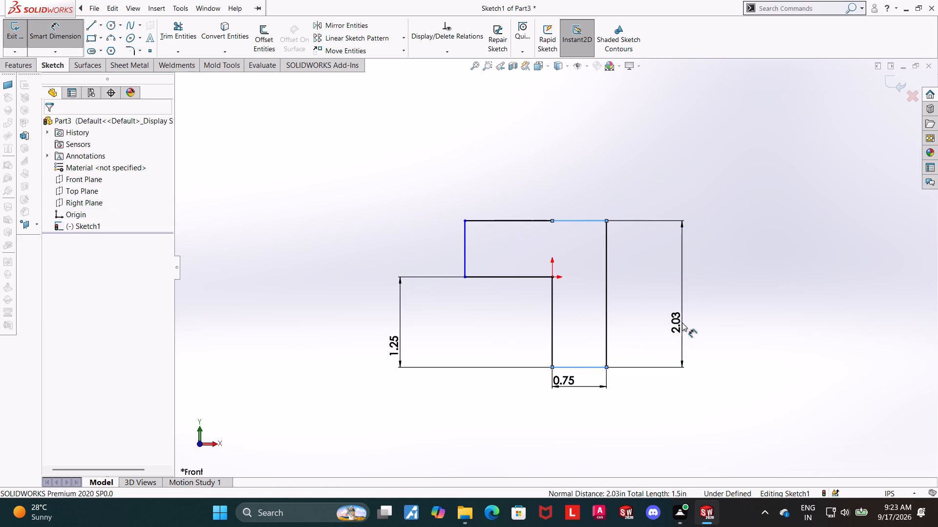
key(1)
text(.75)
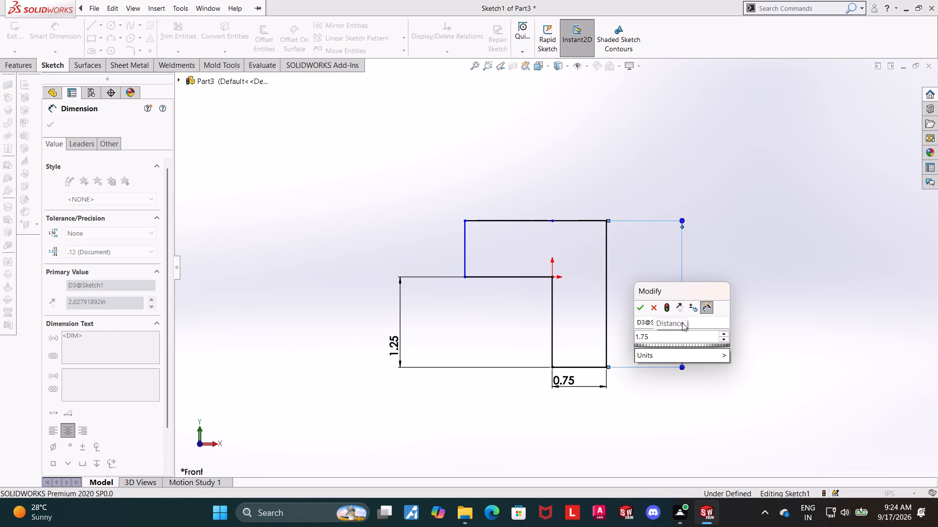
key(Return)
key(Escape)
key(Escape)
key(Escape)
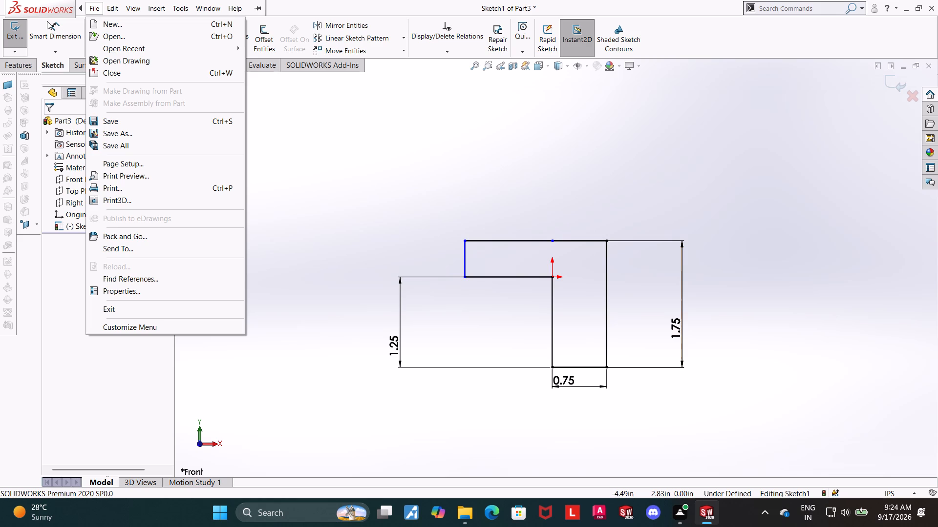
Dimension the L-profile's overall width between the short arm's end edge and the long outer vertical edge as 1.37 in.
click(47, 21)
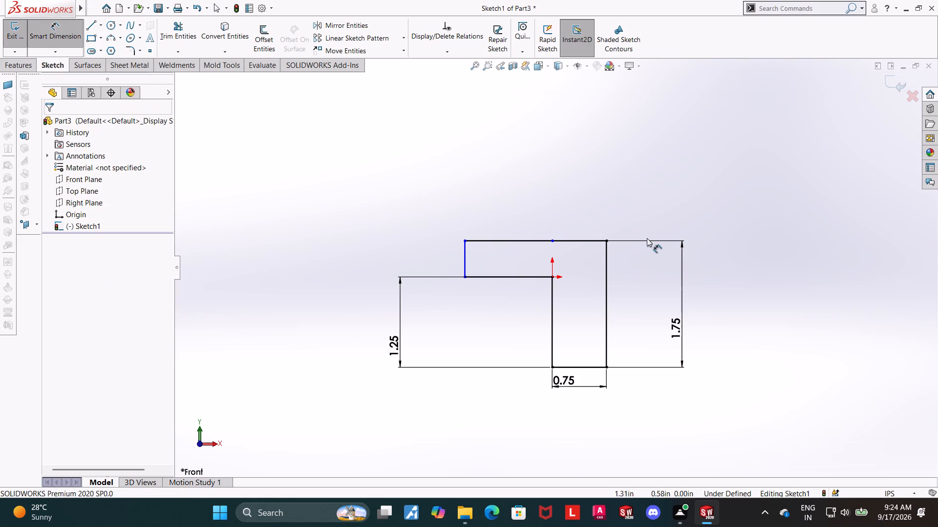
click(464, 256)
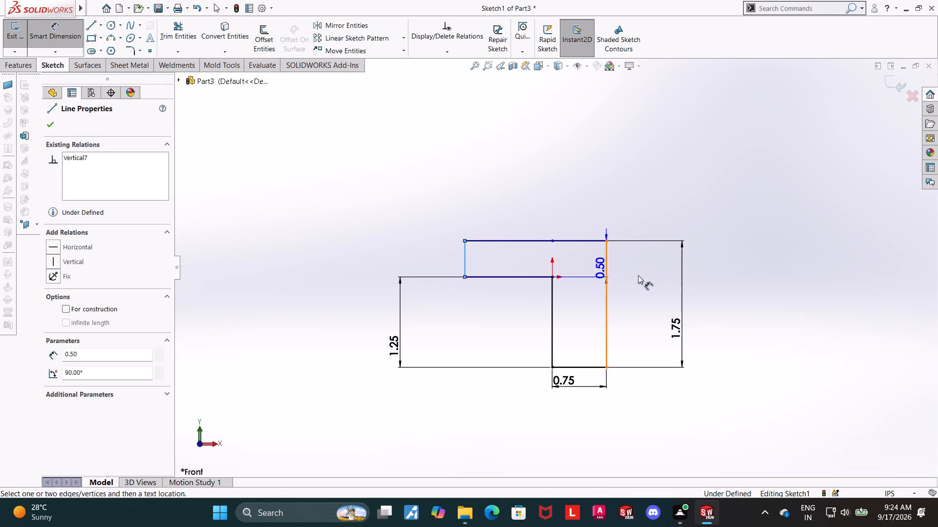
click(605, 275)
click(571, 185)
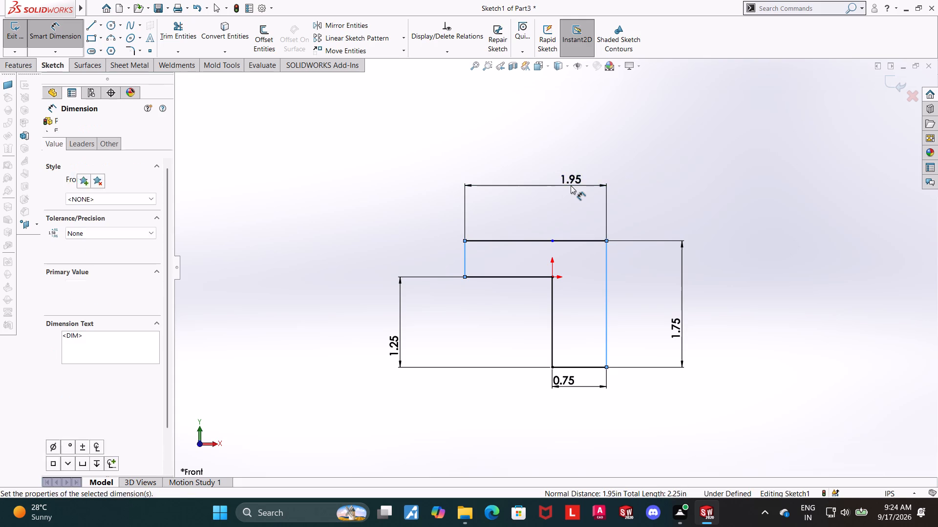
key(1)
text(.37)
key(Return)
key(Escape)
key(Escape)
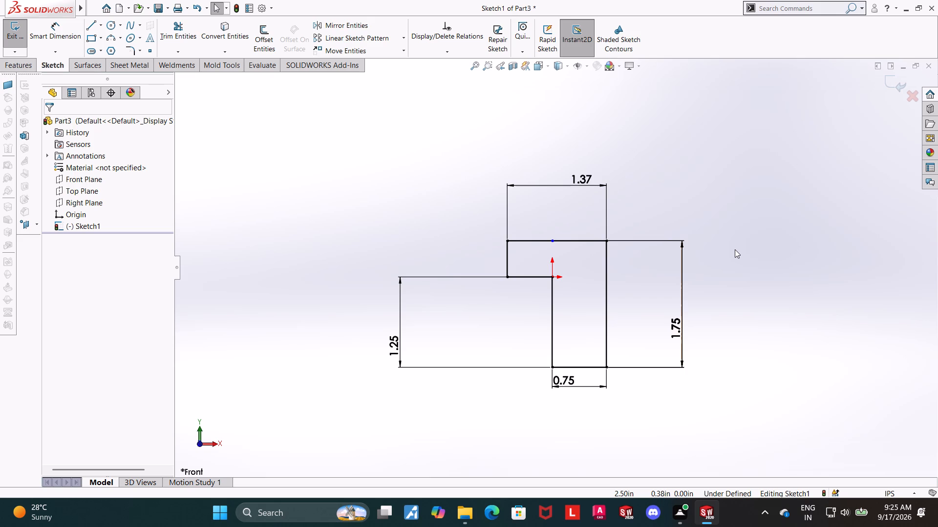
Exit the sketch and extrude the L-profile as a blind boss 2 in deep.
click(893, 84)
middle_drag(782, 237, 771, 241)
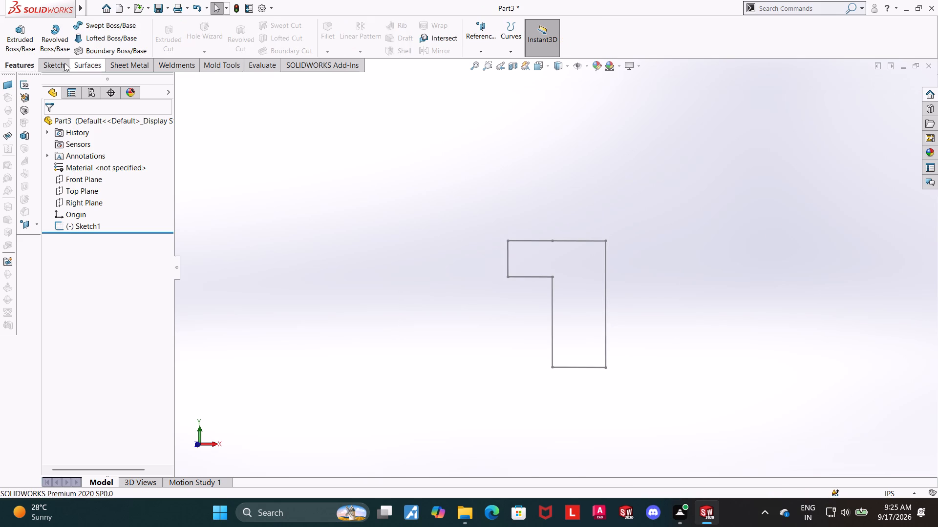
click(15, 35)
middle_drag(331, 216, 366, 214)
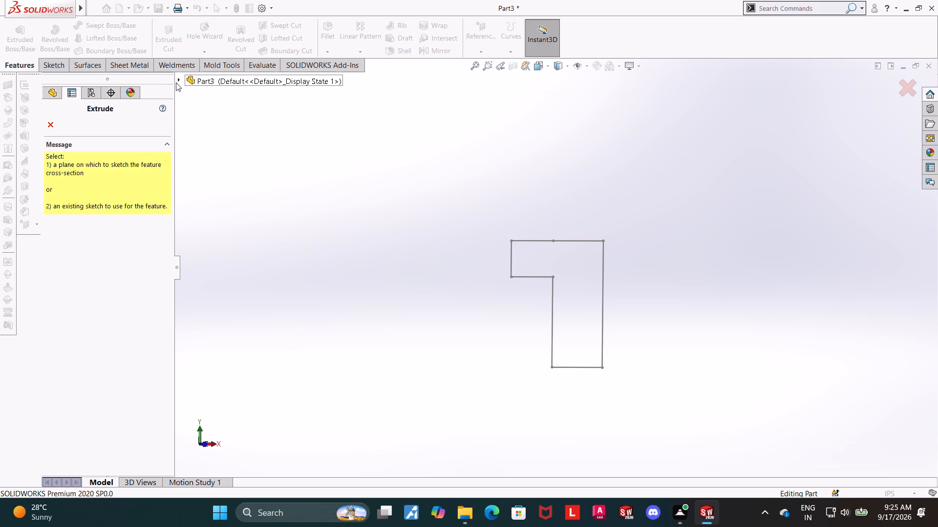
click(178, 83)
click(219, 186)
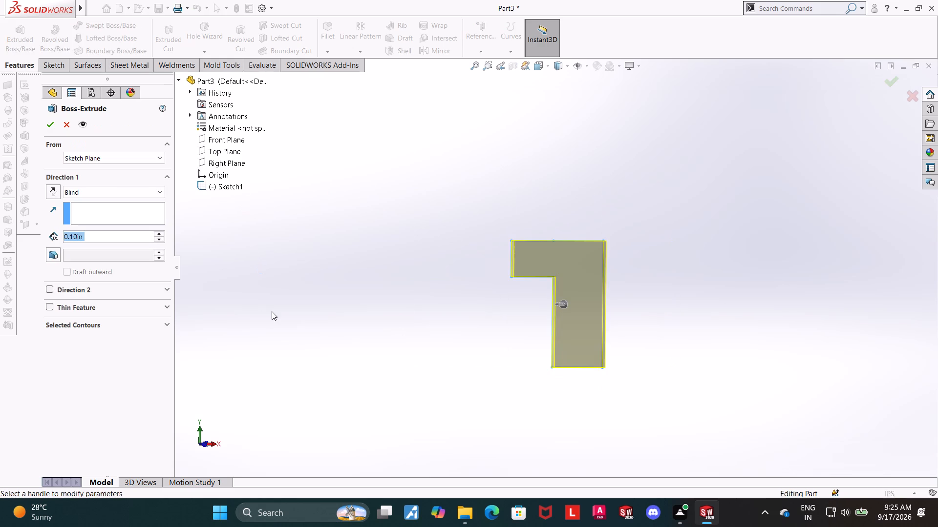
middle_drag(272, 311, 298, 311)
click(117, 235)
drag(117, 235, 43, 235)
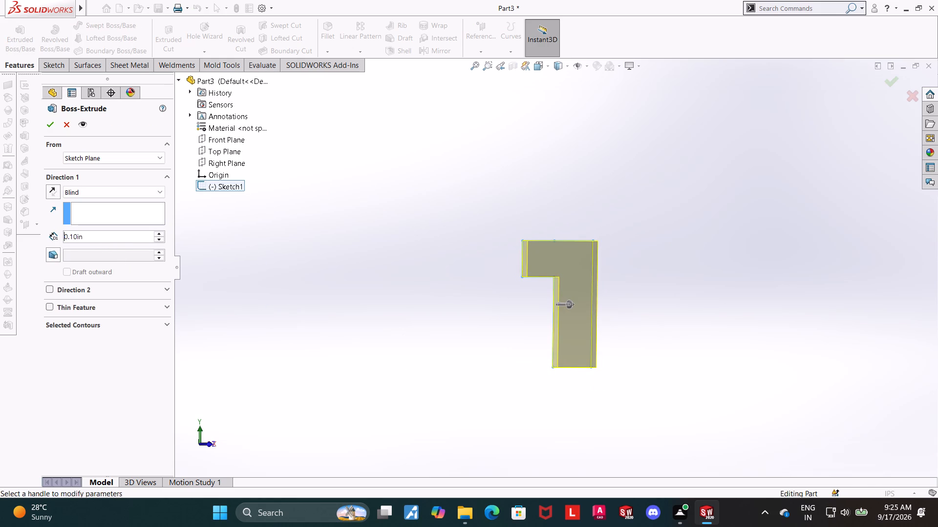
drag(107, 241, 37, 239)
key(2)
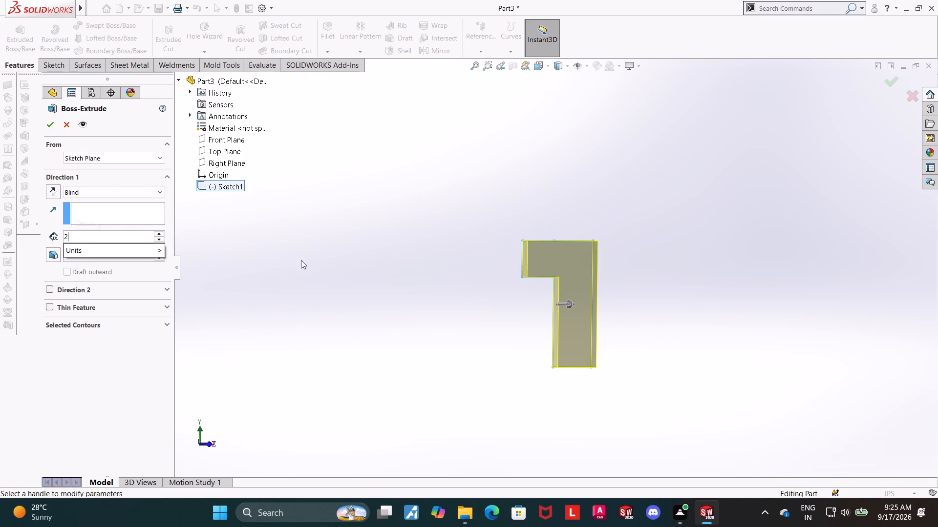
key(Return)
click(51, 129)
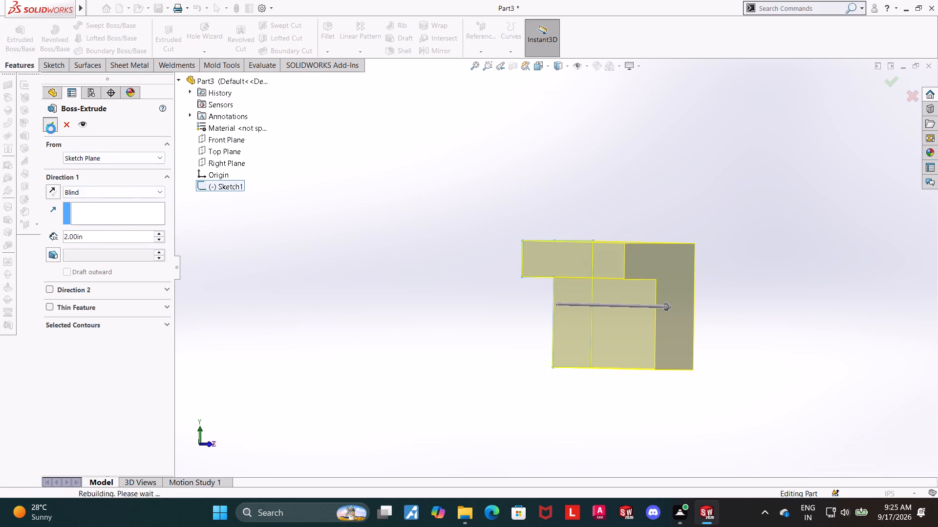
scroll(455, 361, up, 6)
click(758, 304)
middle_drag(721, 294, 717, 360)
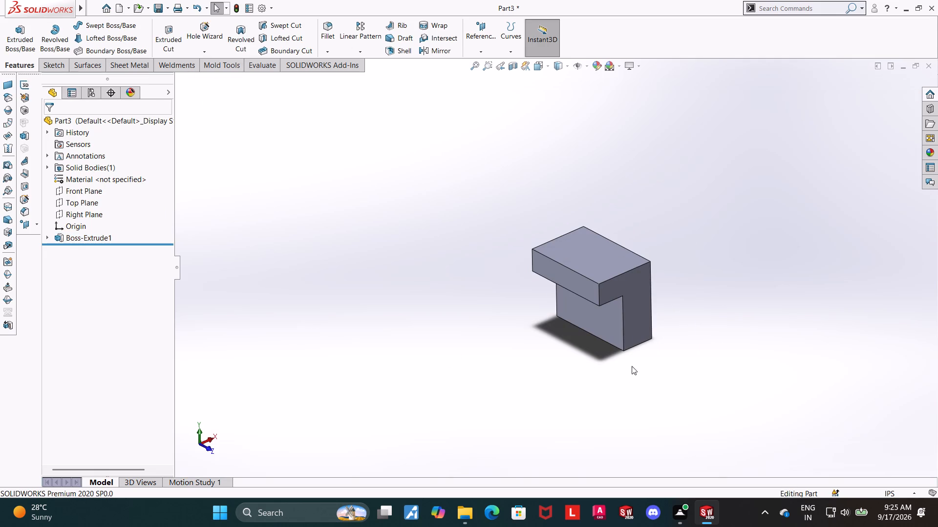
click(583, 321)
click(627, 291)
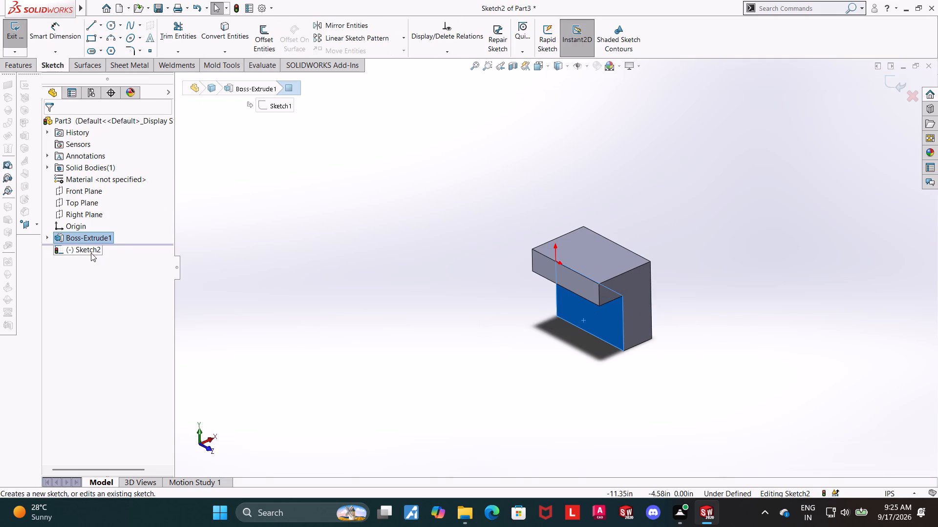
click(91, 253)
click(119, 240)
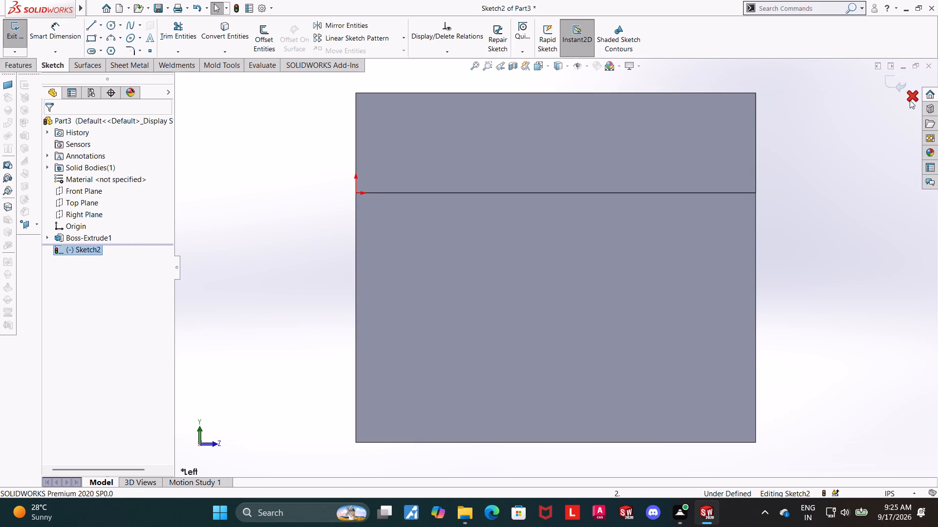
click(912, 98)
Start the Hole Wizard and specify a plain Hole of type Dowel Holes, size 1/2, keeping the custom sizing values.
click(504, 257)
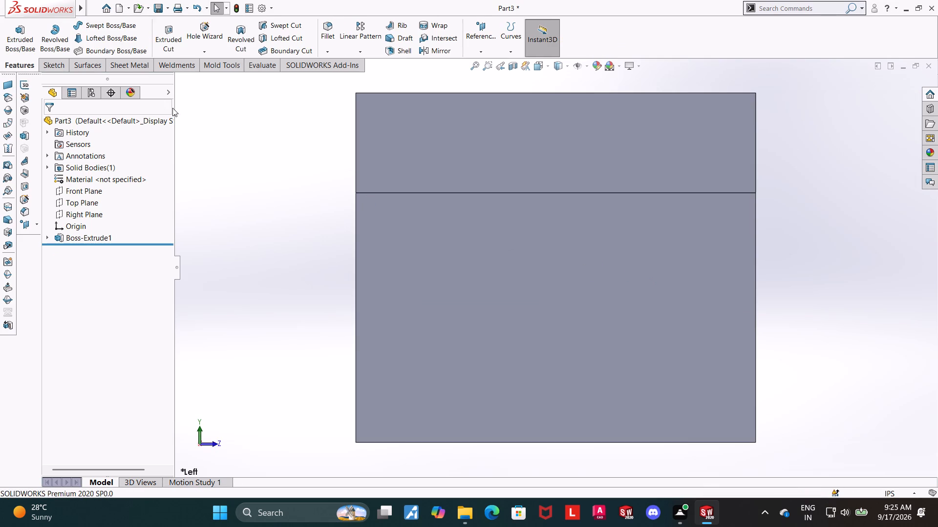
click(231, 153)
scroll(595, 378, up, 2)
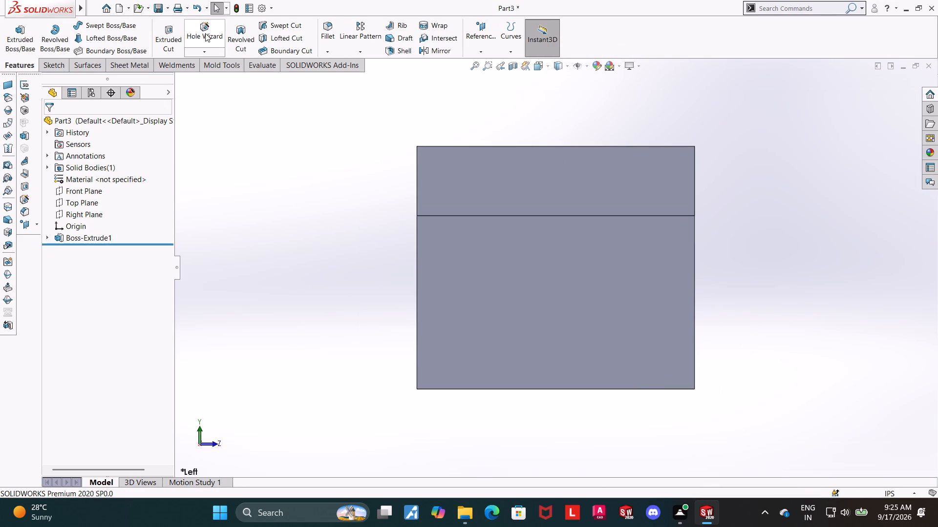
click(205, 33)
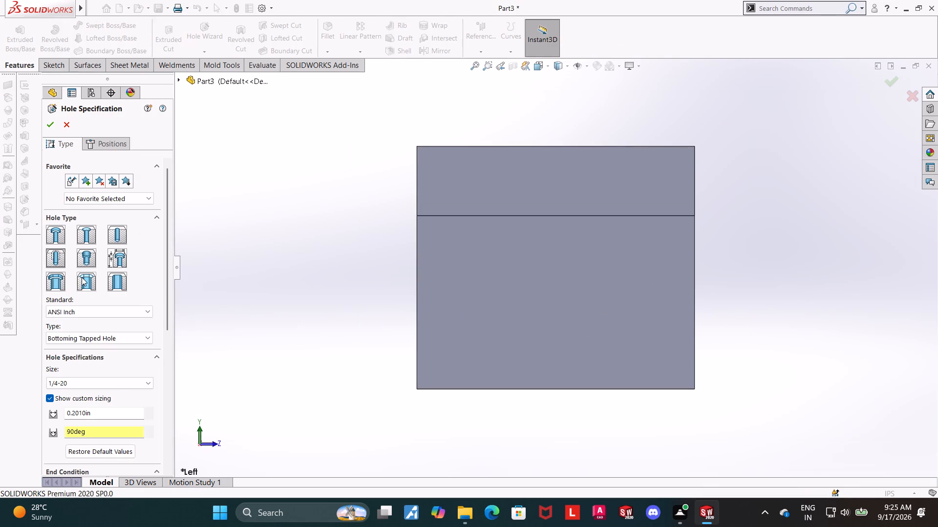
double_click(55, 256)
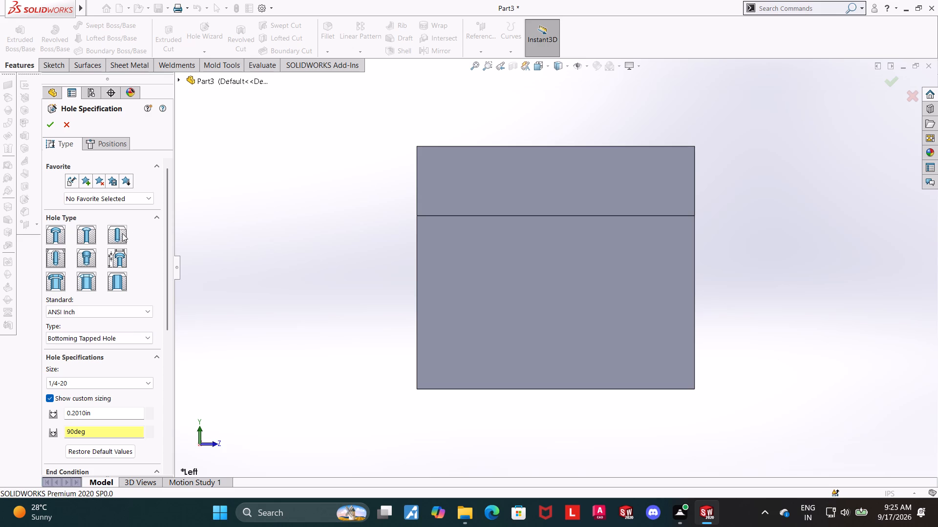
click(121, 233)
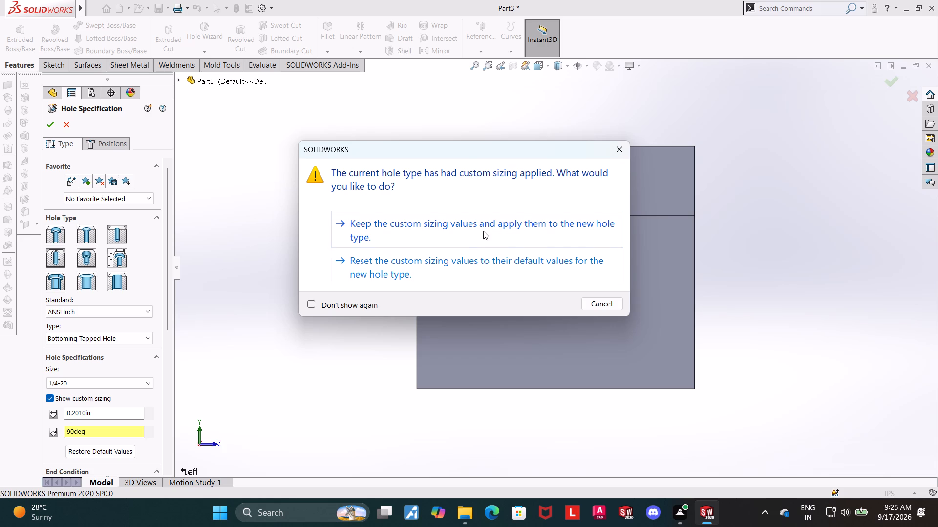
click(483, 231)
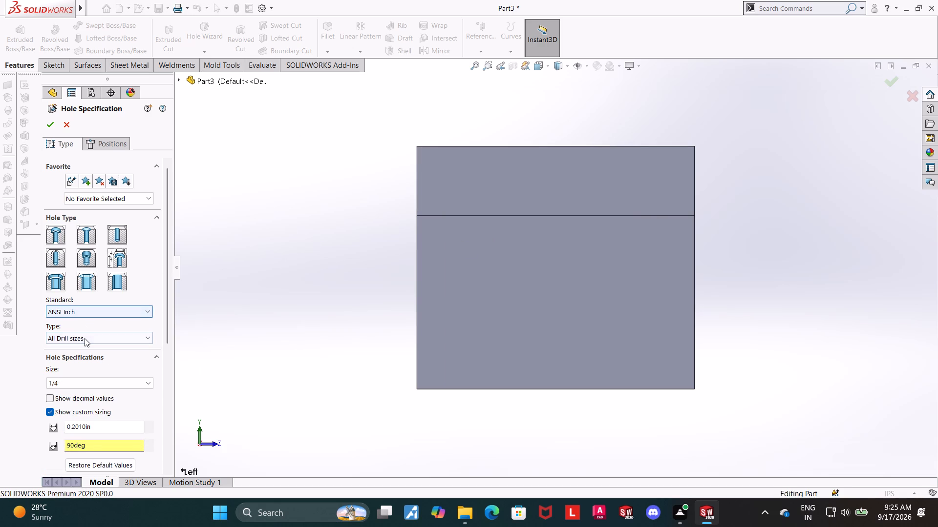
click(87, 339)
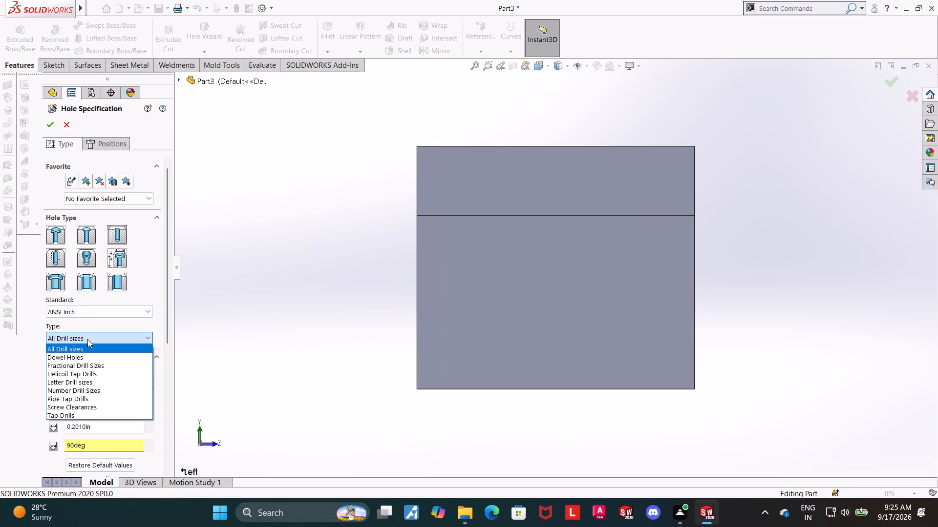
click(87, 356)
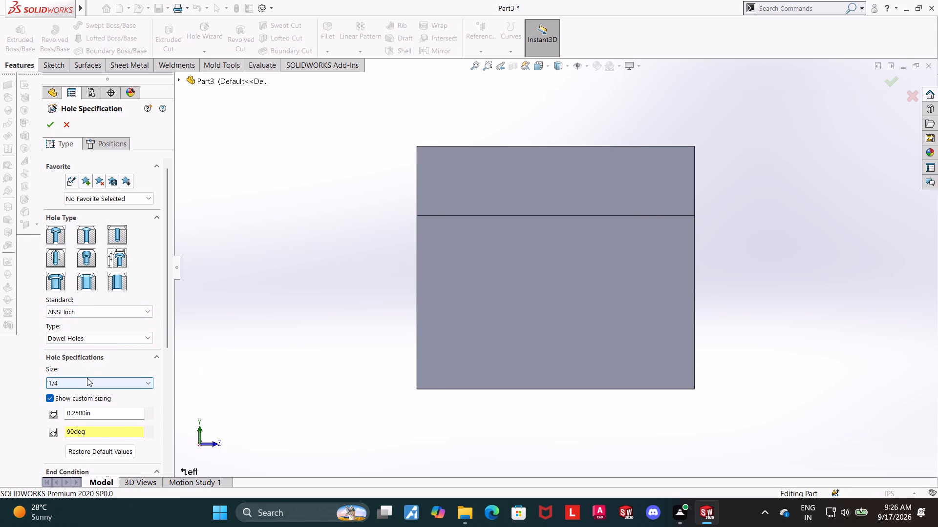
click(87, 385)
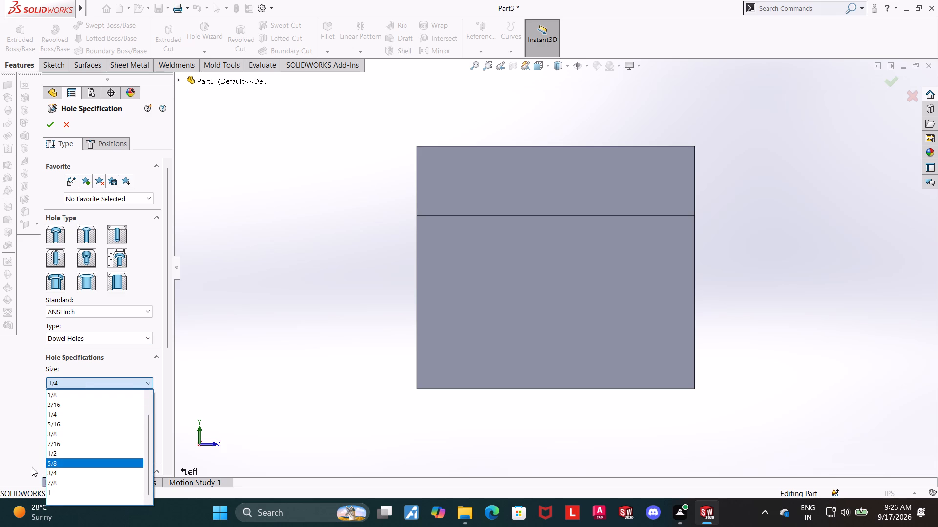
click(62, 455)
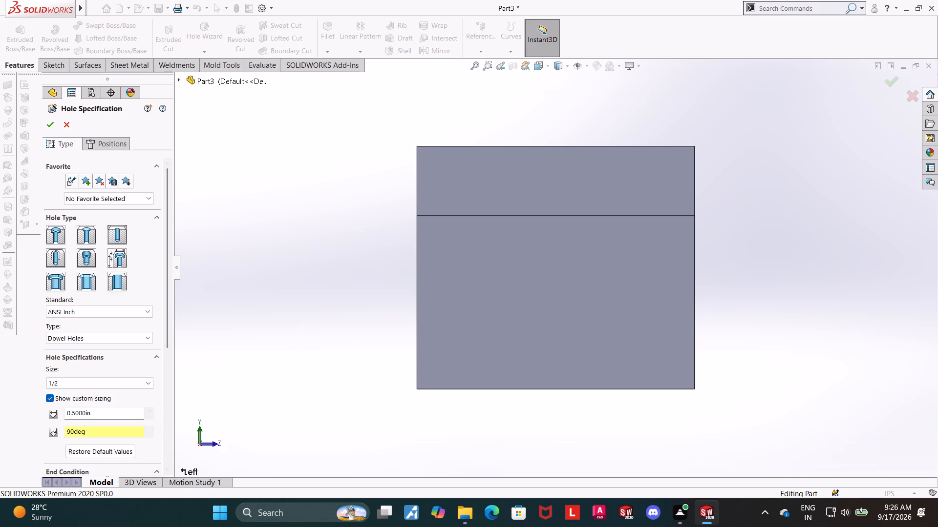
scroll(4, 417, down, 5)
Place one hole with a 3D sketch on the vertical leg's inner face, about 0.61 in below the overhang and 0.95 in along Z.
click(112, 150)
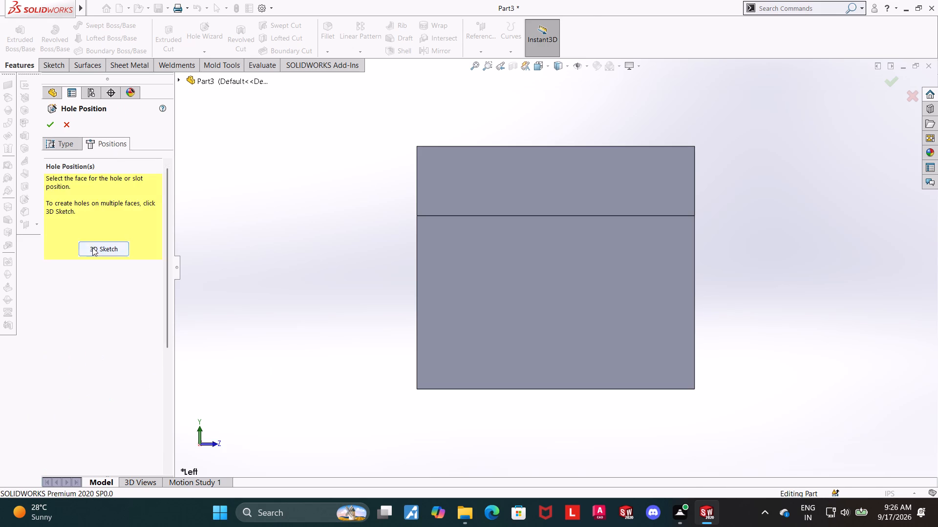
click(92, 247)
click(549, 301)
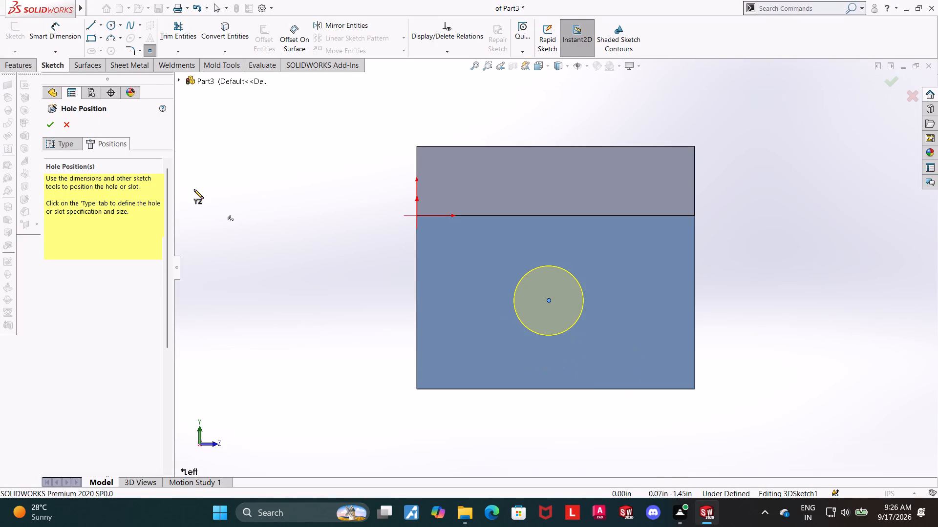
key(Escape)
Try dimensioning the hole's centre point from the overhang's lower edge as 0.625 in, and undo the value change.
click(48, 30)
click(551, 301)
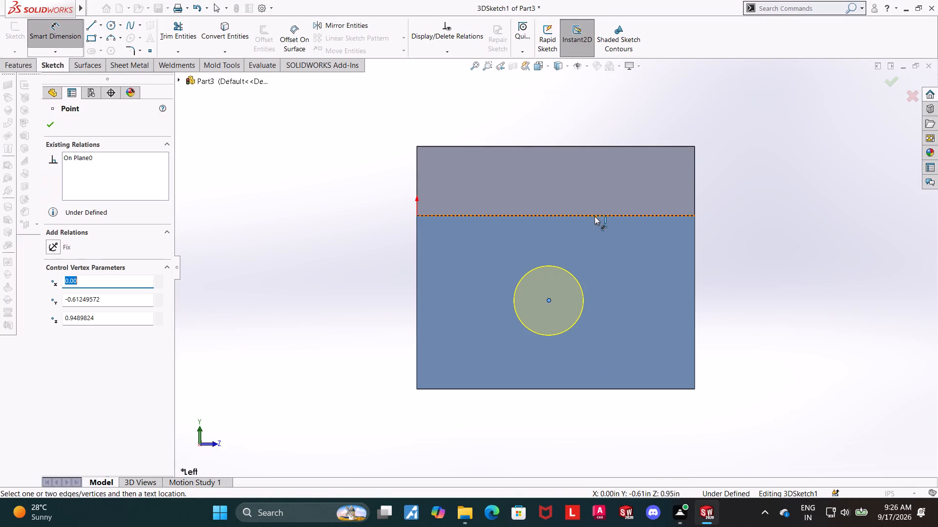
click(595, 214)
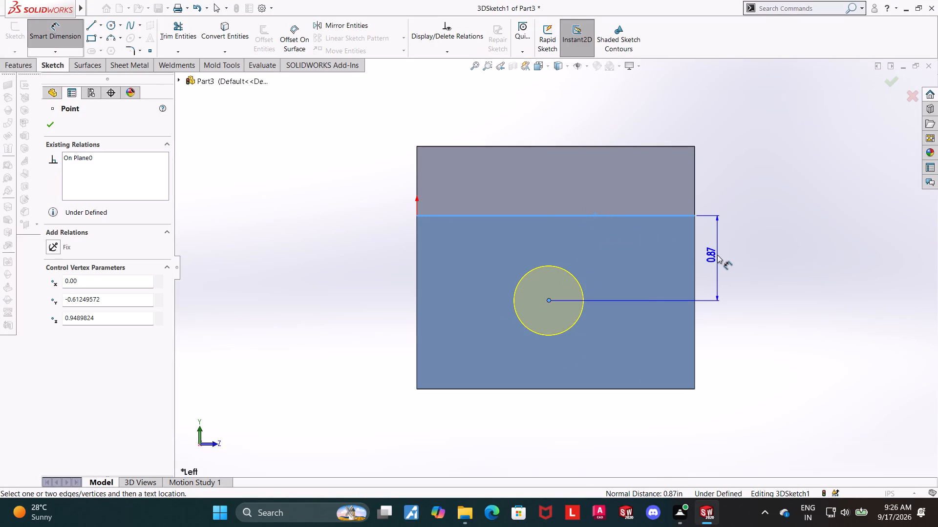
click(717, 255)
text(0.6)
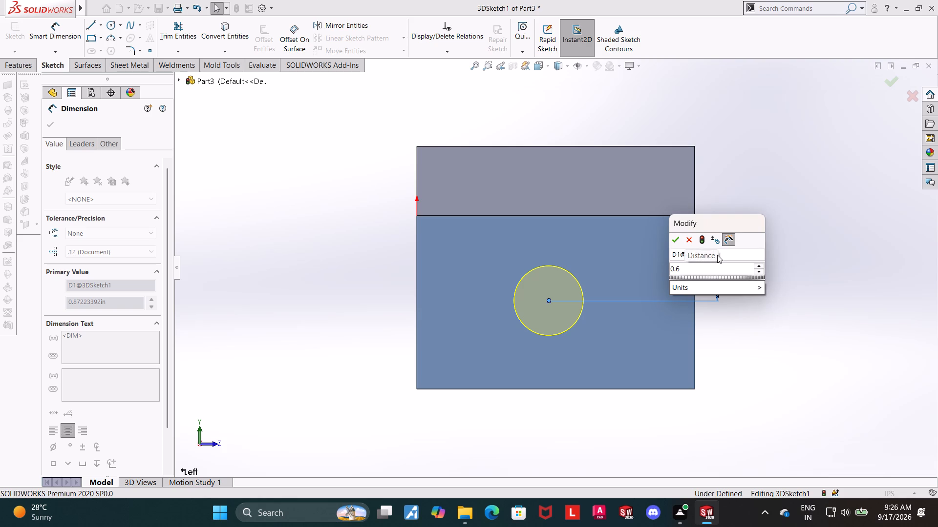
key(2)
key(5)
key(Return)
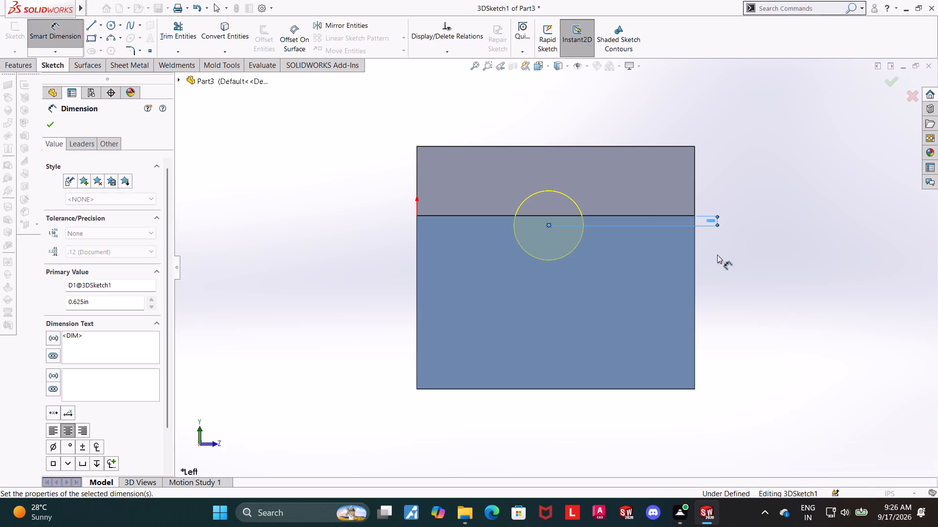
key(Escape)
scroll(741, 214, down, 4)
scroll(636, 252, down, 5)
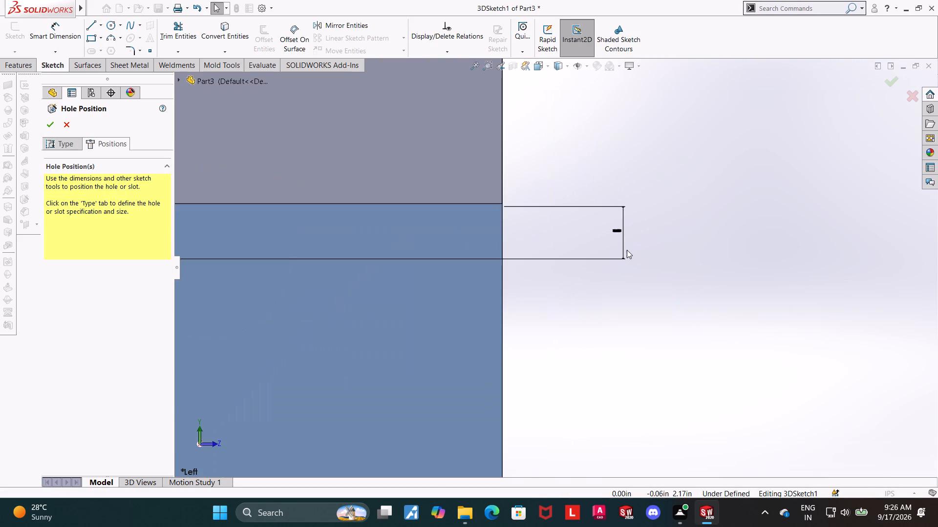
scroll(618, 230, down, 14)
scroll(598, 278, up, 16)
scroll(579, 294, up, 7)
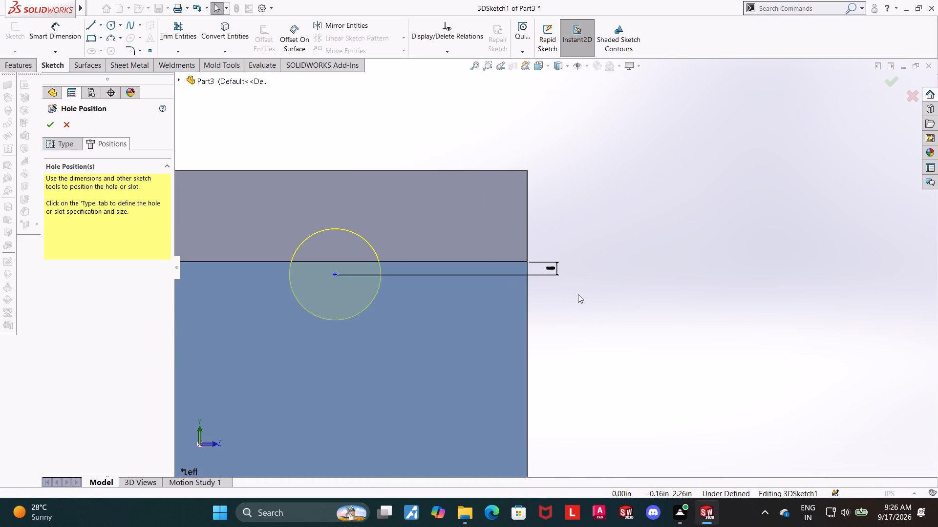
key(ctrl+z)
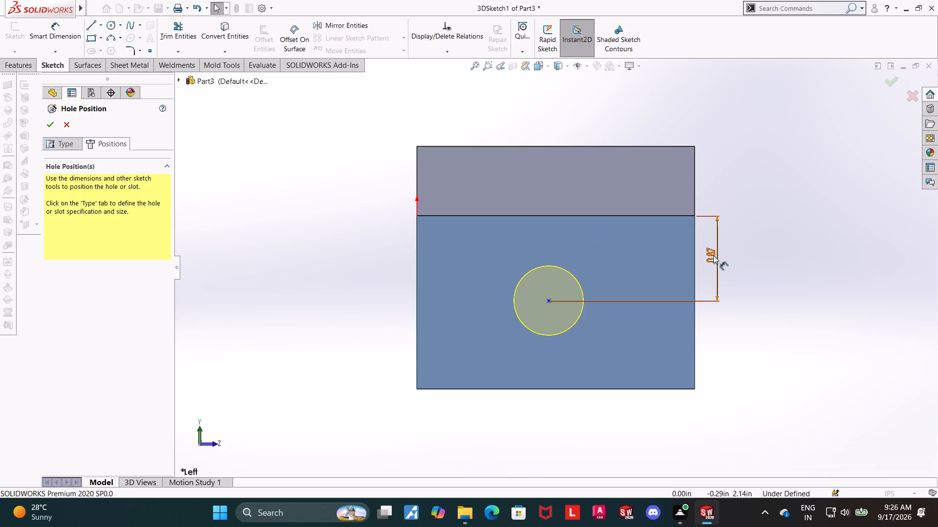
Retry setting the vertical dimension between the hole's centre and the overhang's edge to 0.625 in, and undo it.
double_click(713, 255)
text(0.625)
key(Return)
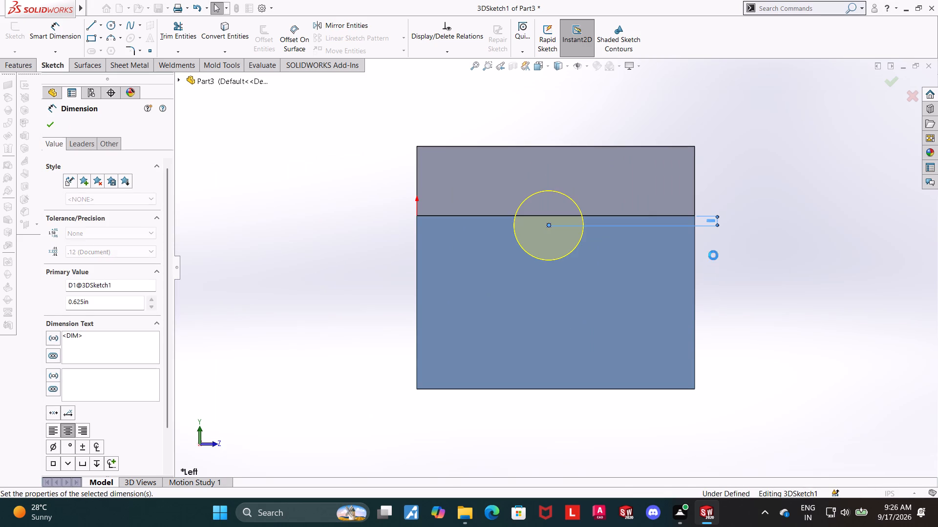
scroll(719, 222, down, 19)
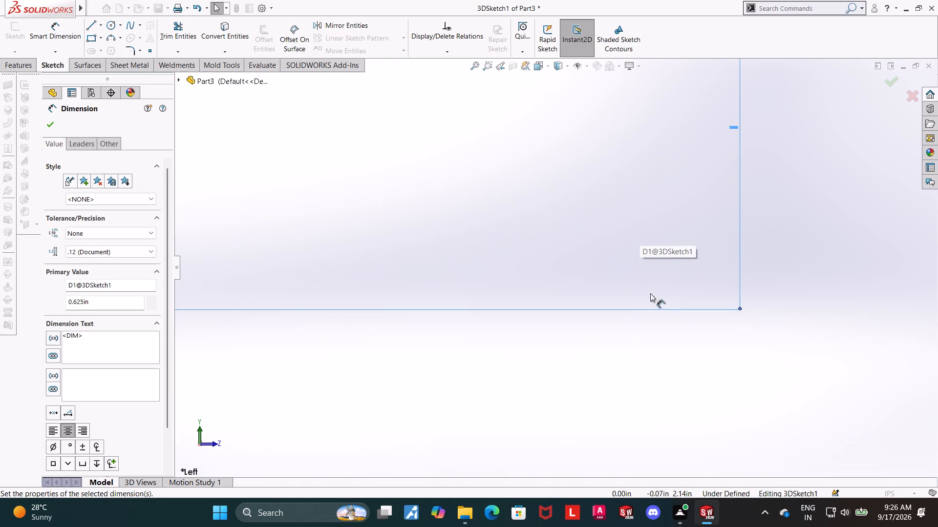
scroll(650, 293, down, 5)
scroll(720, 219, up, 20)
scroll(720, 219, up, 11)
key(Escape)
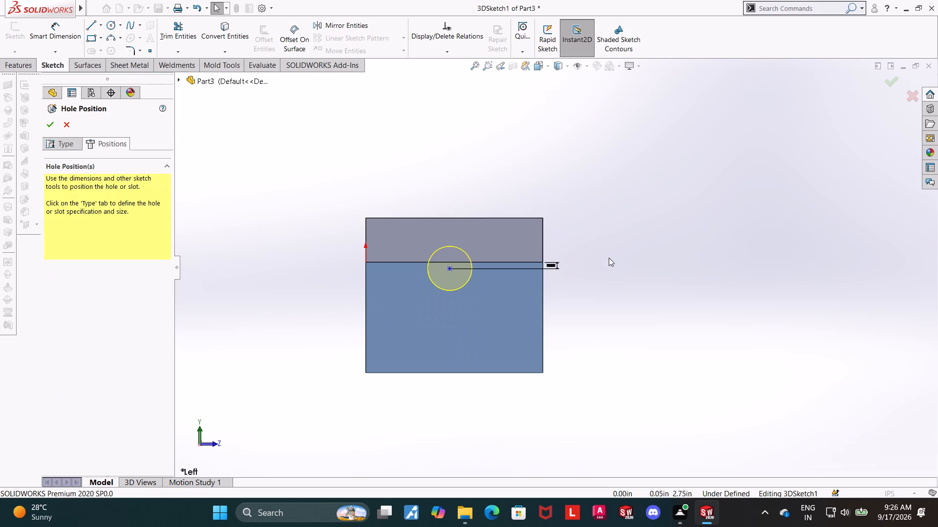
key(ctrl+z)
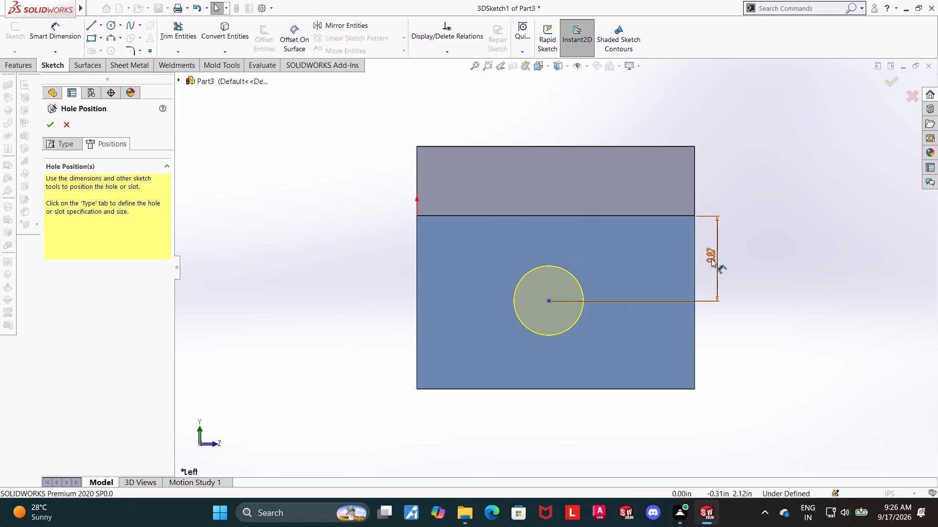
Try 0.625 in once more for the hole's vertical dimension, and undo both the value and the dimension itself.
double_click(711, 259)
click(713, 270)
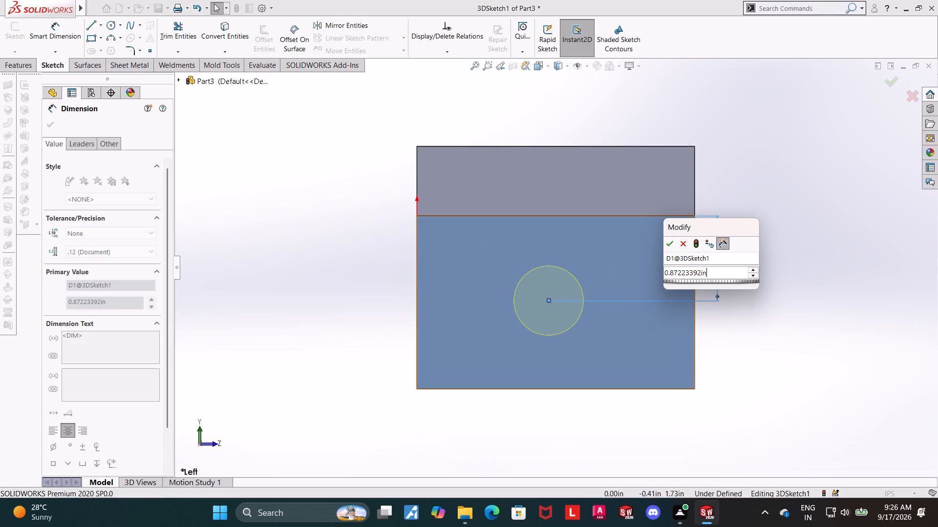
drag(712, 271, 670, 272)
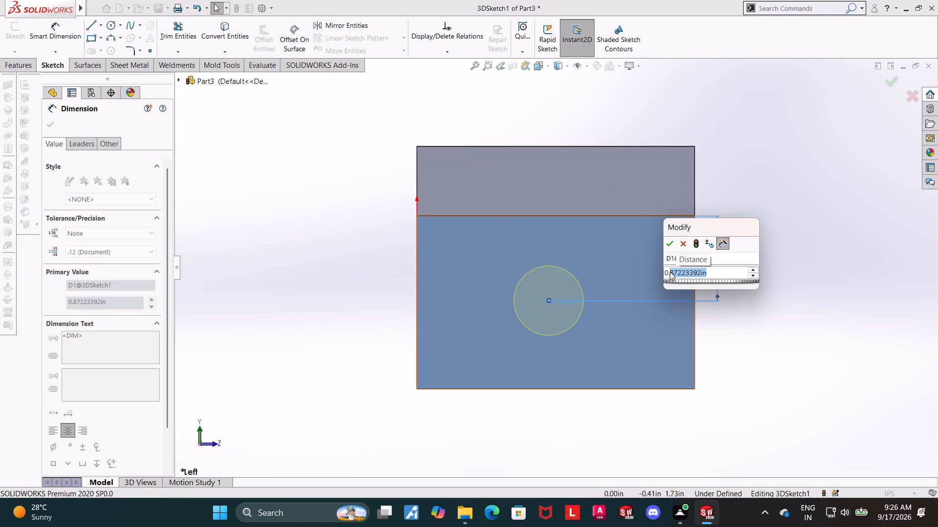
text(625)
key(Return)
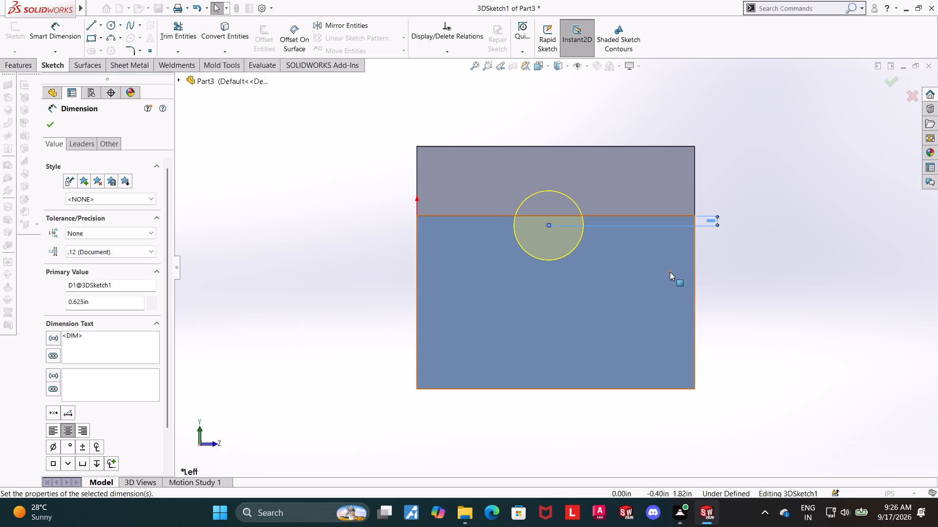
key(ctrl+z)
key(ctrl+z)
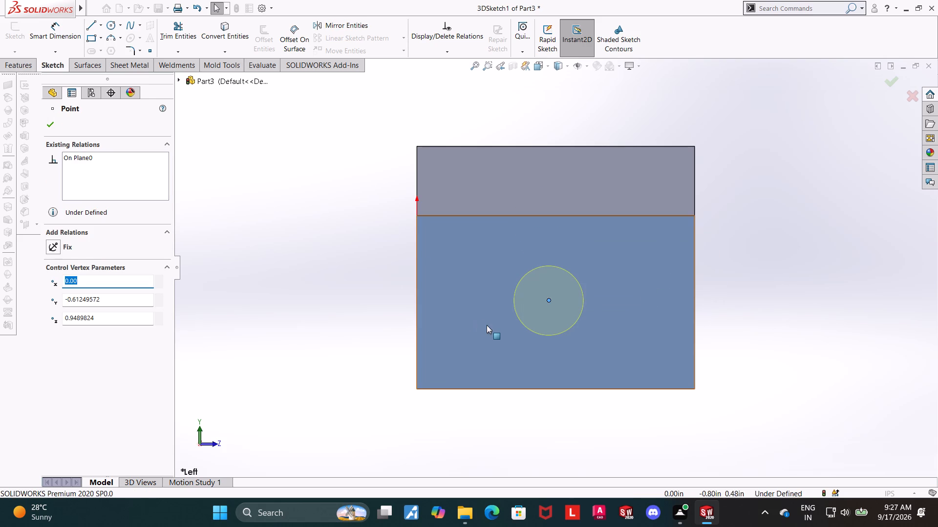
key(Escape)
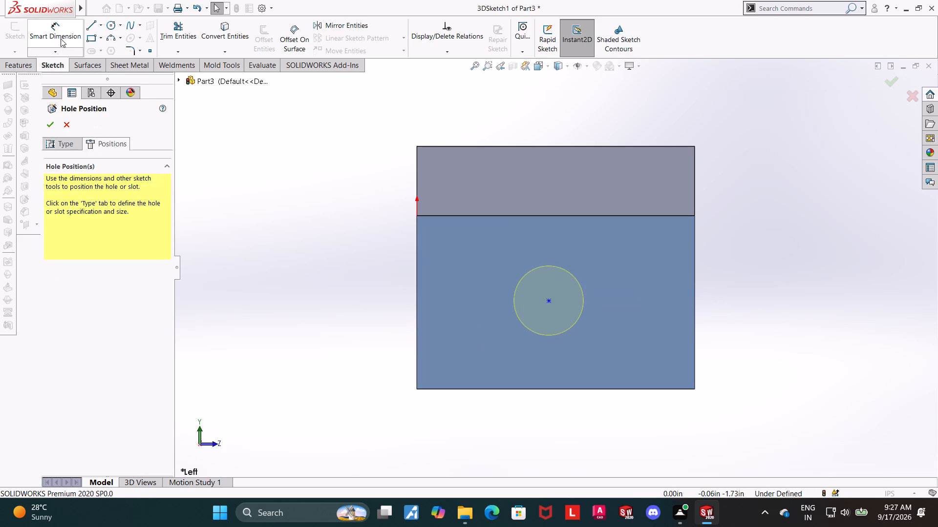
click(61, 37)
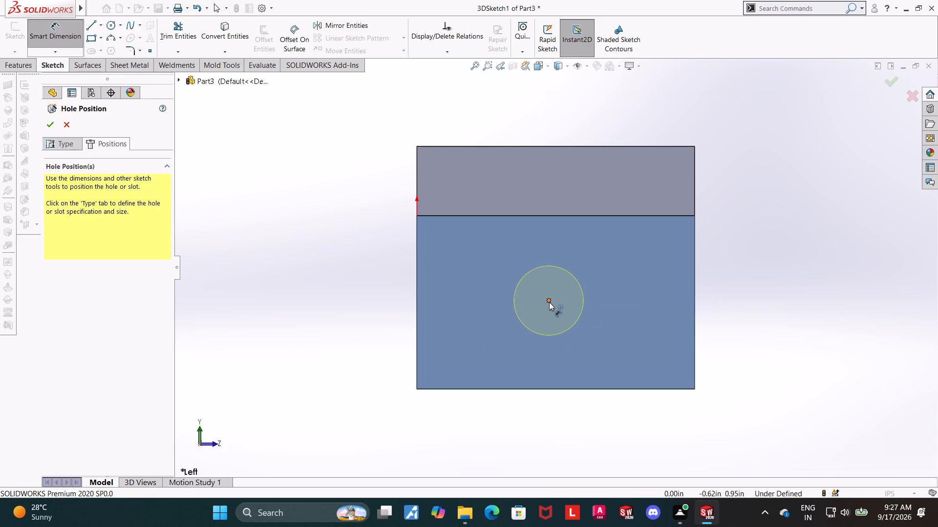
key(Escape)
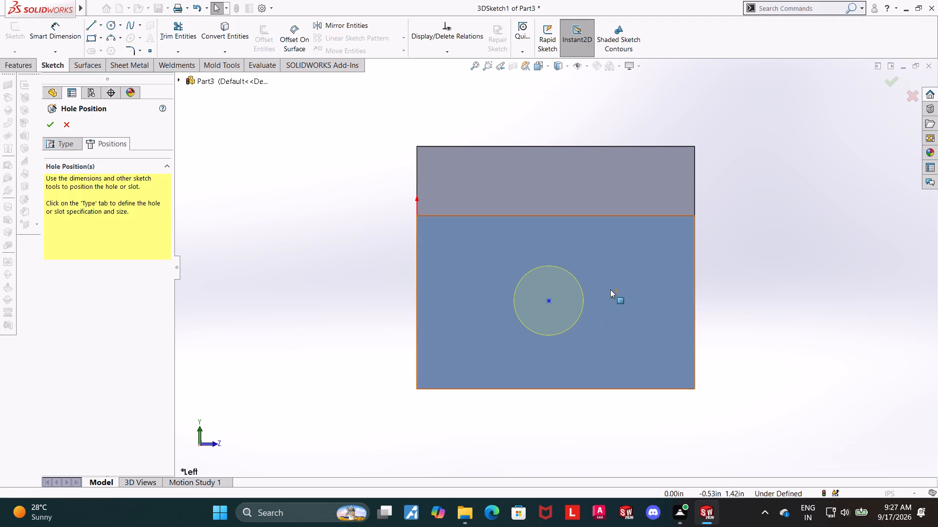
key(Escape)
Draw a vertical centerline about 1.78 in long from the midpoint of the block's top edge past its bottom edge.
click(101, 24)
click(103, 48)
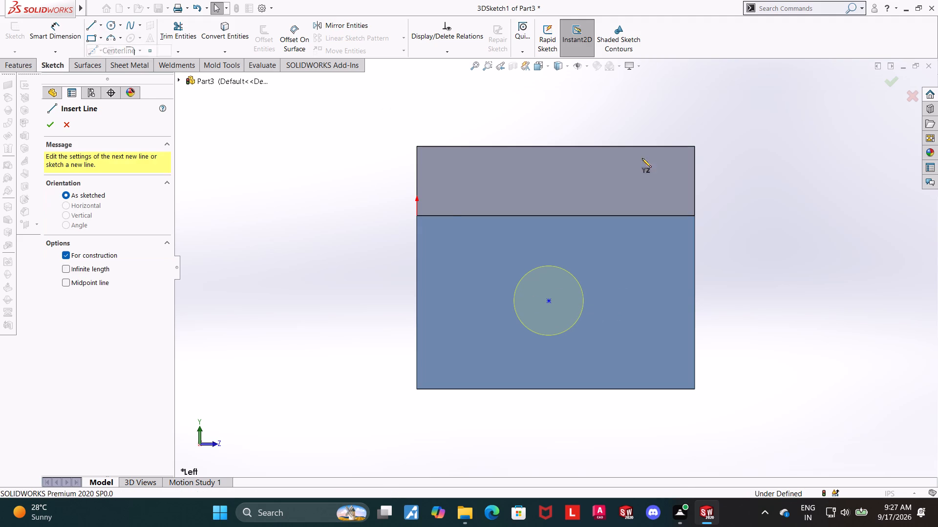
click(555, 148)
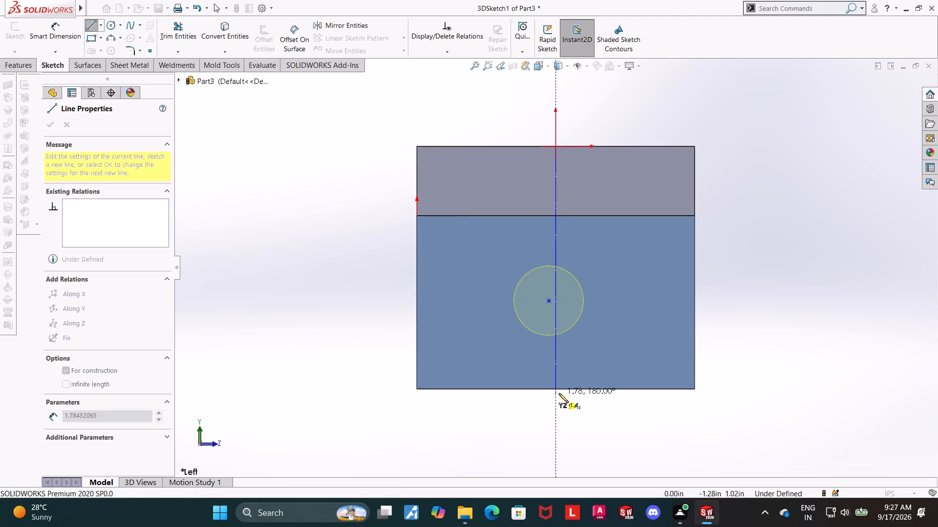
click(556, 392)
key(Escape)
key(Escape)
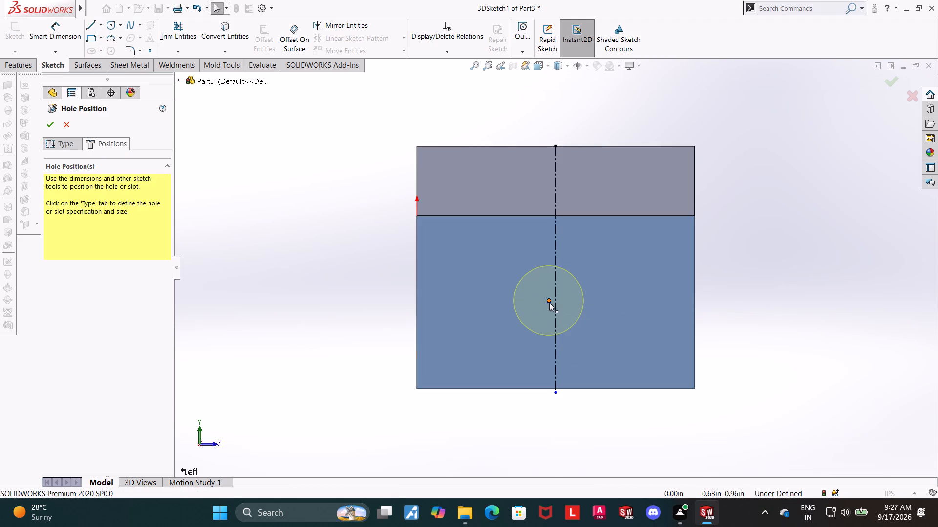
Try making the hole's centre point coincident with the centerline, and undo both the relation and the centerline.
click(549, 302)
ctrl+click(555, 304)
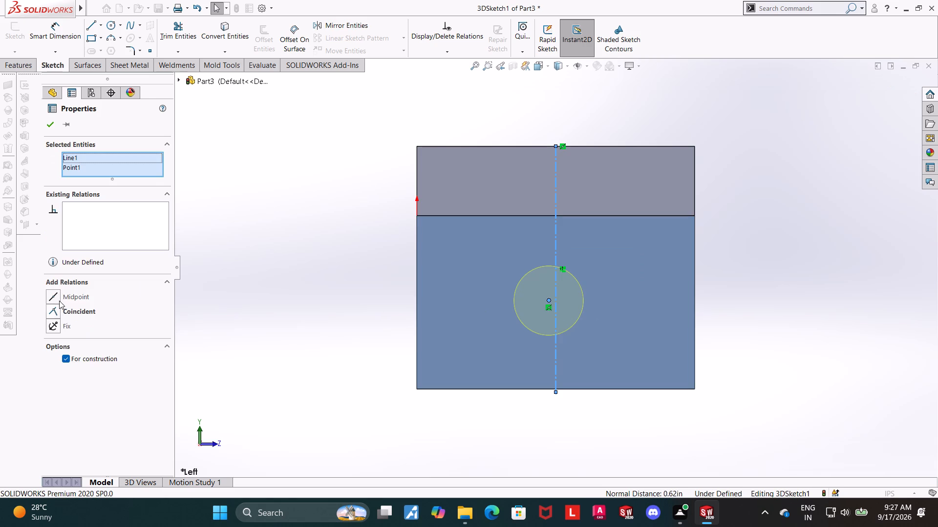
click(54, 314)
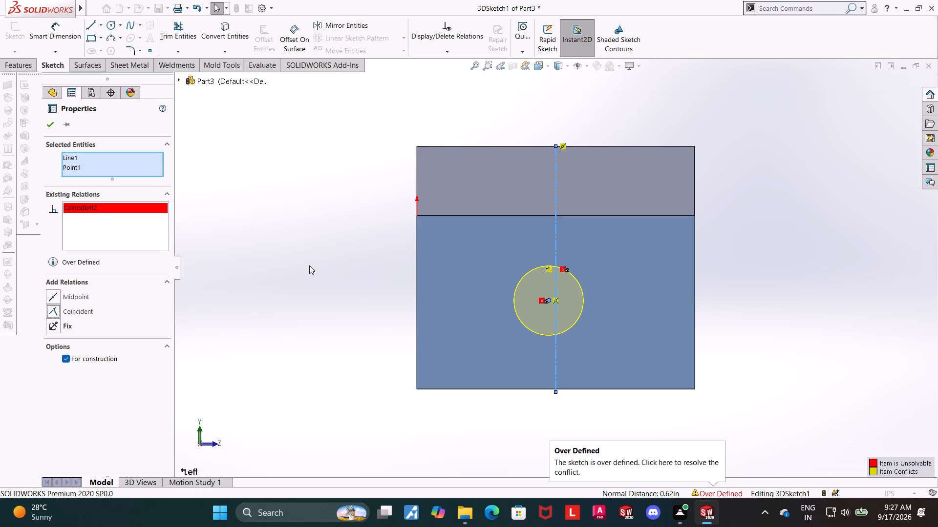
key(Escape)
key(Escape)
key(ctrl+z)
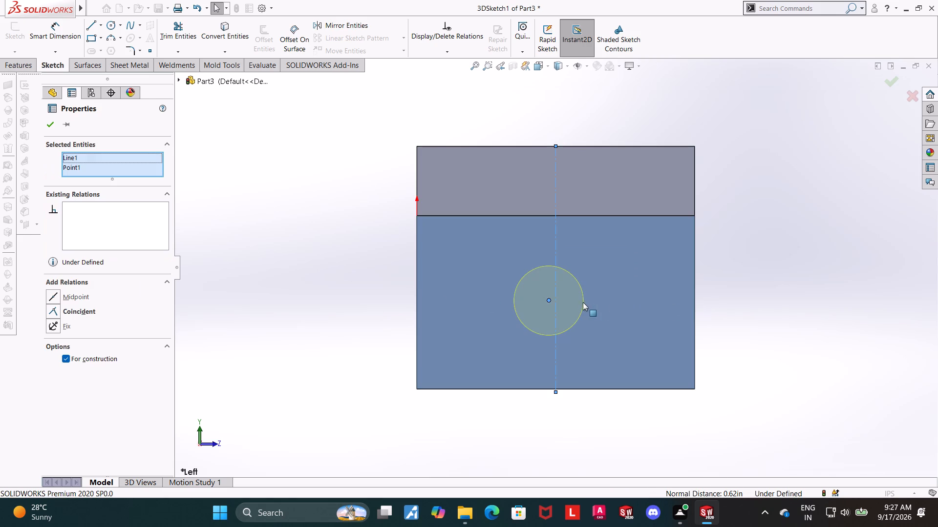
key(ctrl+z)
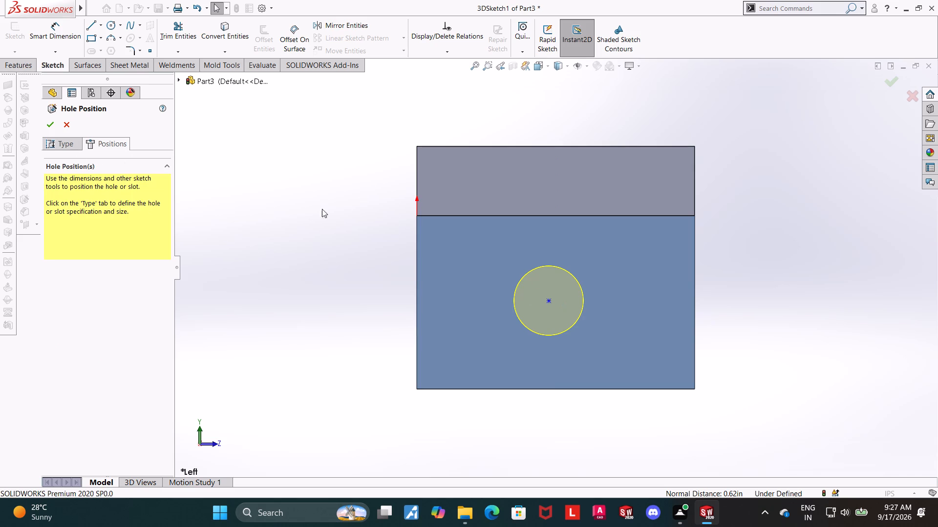
Delete the hole's placement point from the vertical leg's inner face.
right_click(568, 287)
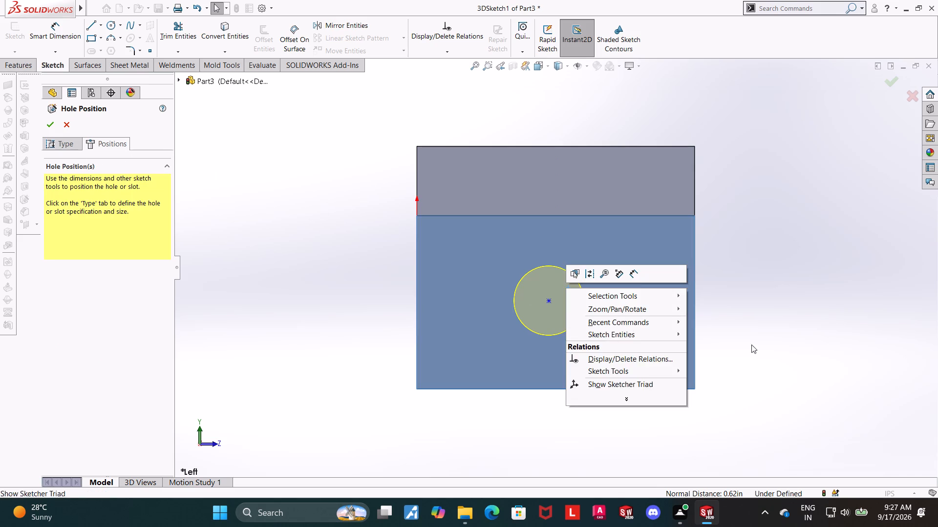
click(868, 294)
key(Escape)
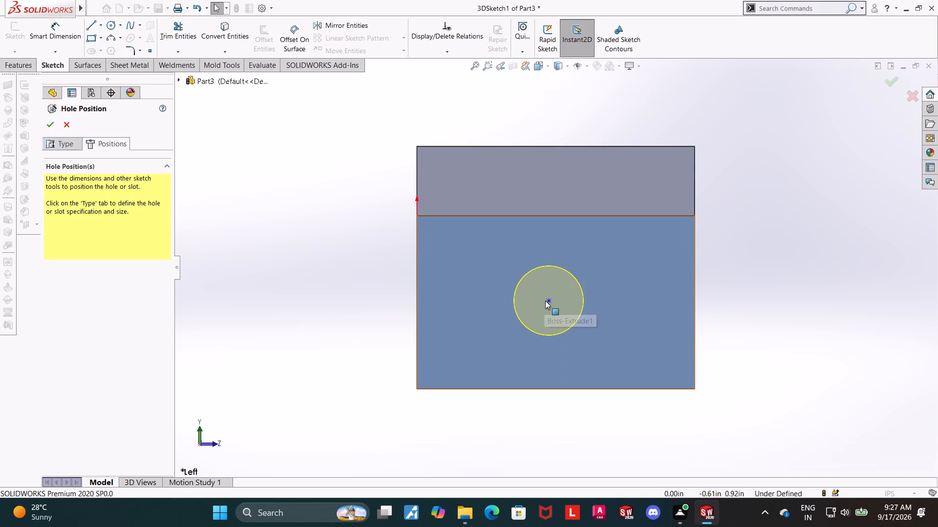
right_click(548, 302)
click(577, 395)
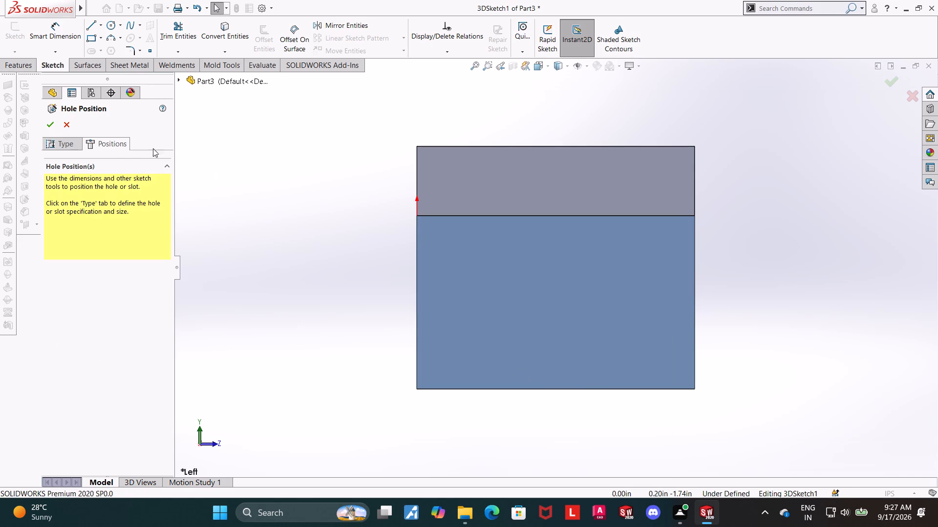
Restart the hole positioning and place one hole on the leg's inner face, about 0.60 in below the overhang and 0.99 in along Z.
click(117, 144)
click(66, 147)
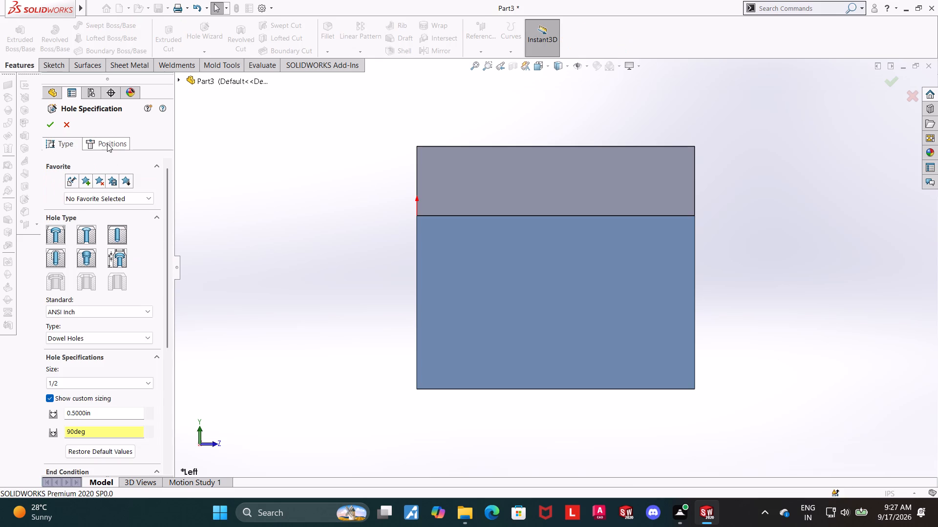
click(107, 143)
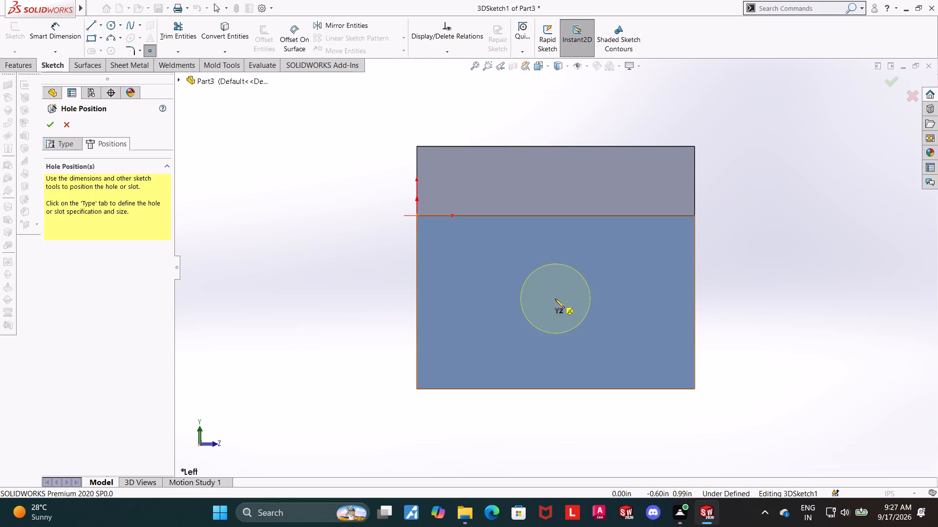
click(555, 299)
key(Escape)
key(Escape)
Dimension the hole's centre from the inner edge where the overhang's underside meets the vertical leg as 0.625 in.
click(57, 36)
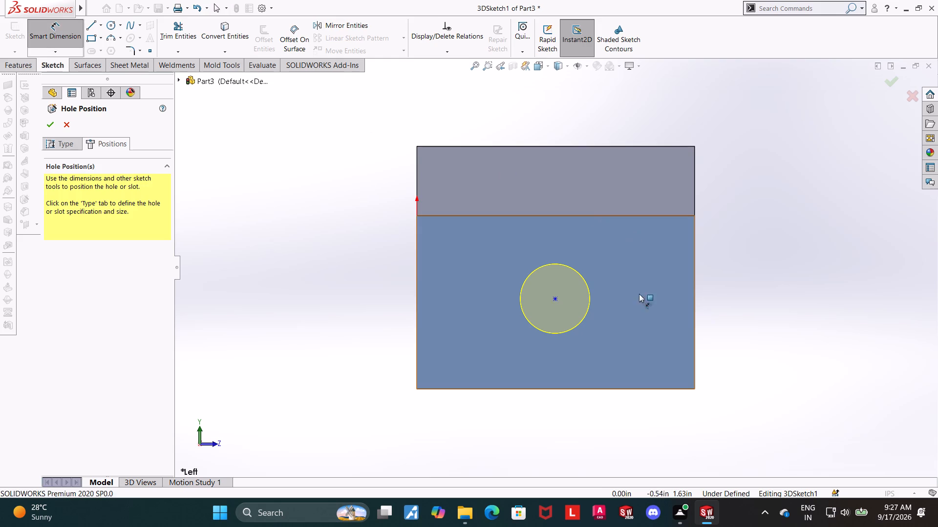
click(555, 299)
middle_drag(744, 231, 731, 227)
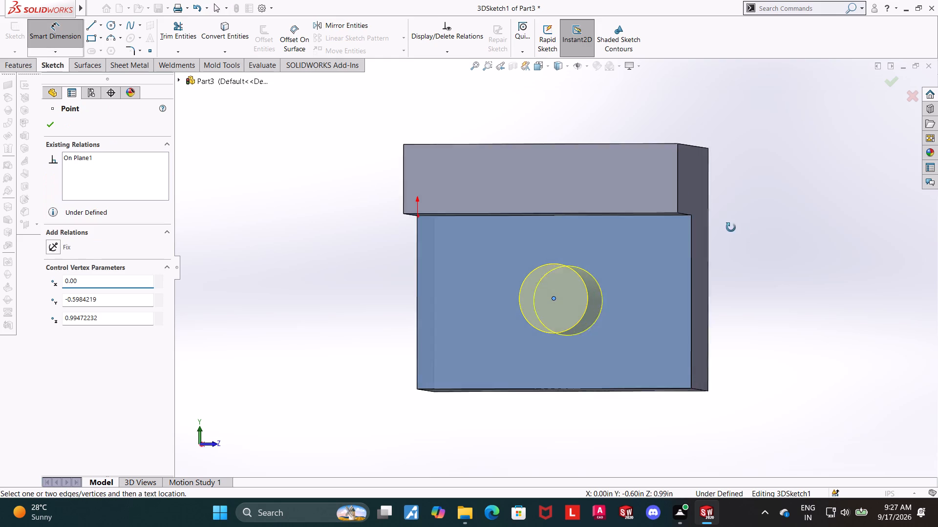
middle_drag(731, 227, 723, 225)
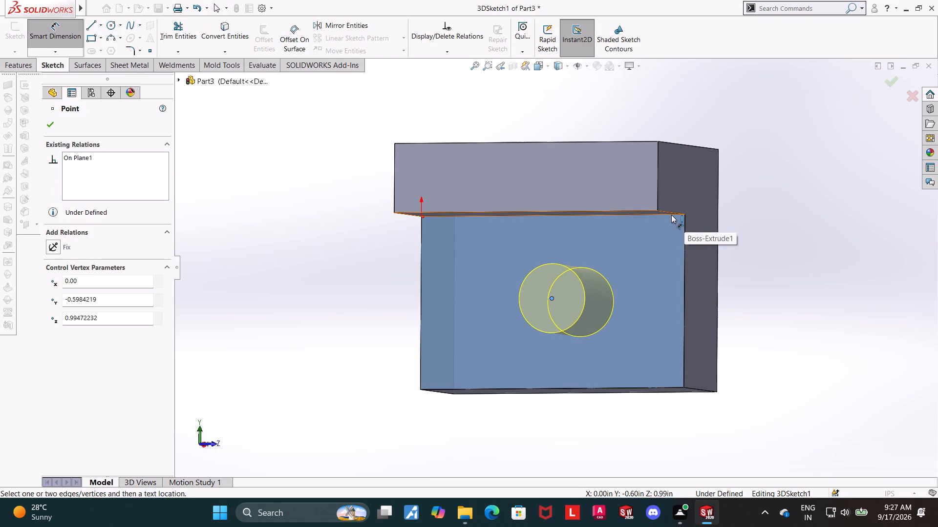
click(671, 215)
click(826, 266)
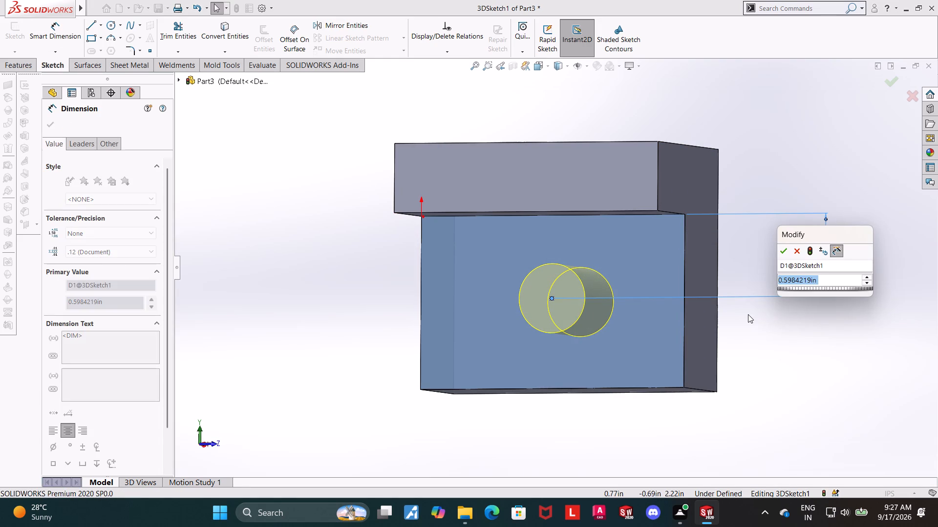
text(0.625)
key(Return)
middle_drag(815, 383, 829, 382)
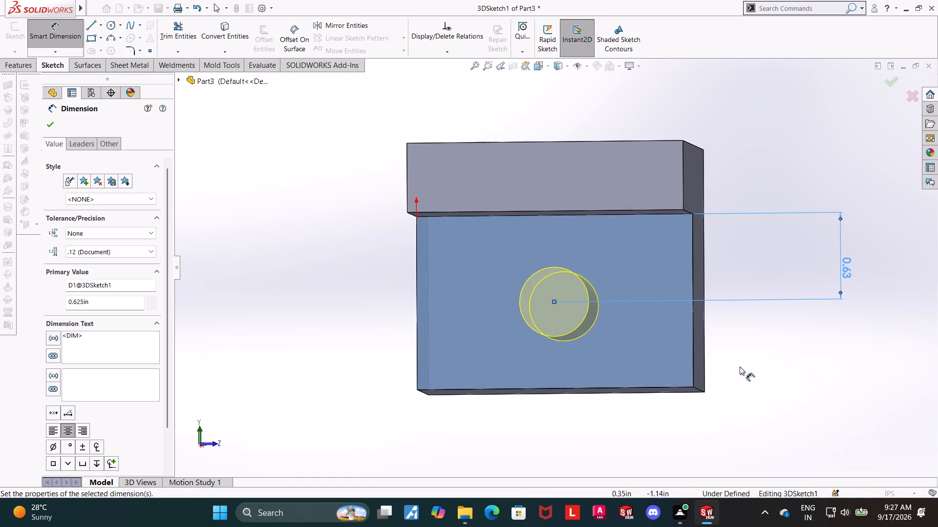
Dimension the hole's centre 1 in from the side edge of the leg's inner face at the origin, and finish the hole.
click(538, 64)
click(479, 324)
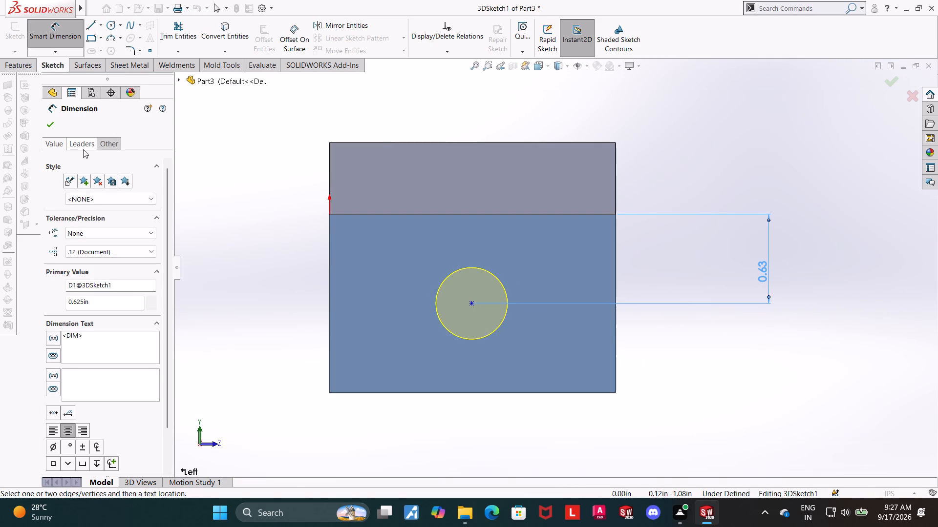
click(83, 149)
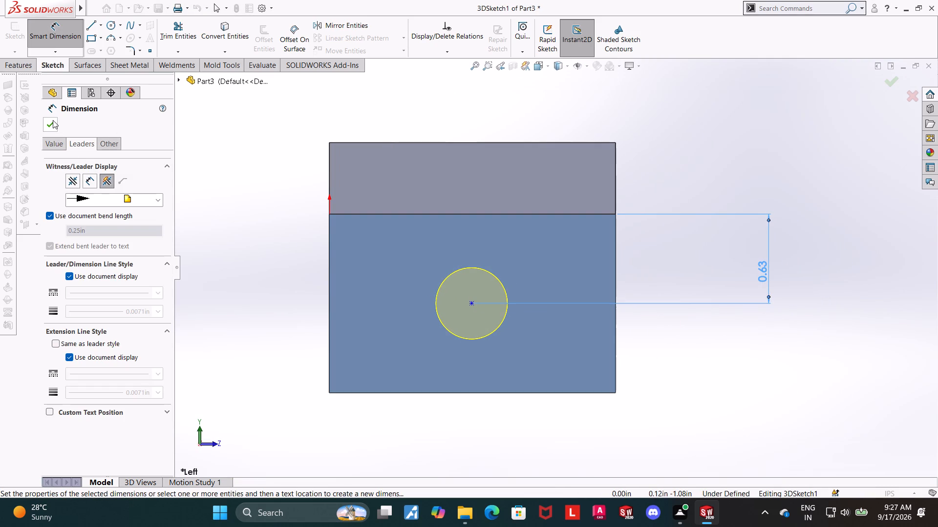
click(52, 122)
click(50, 30)
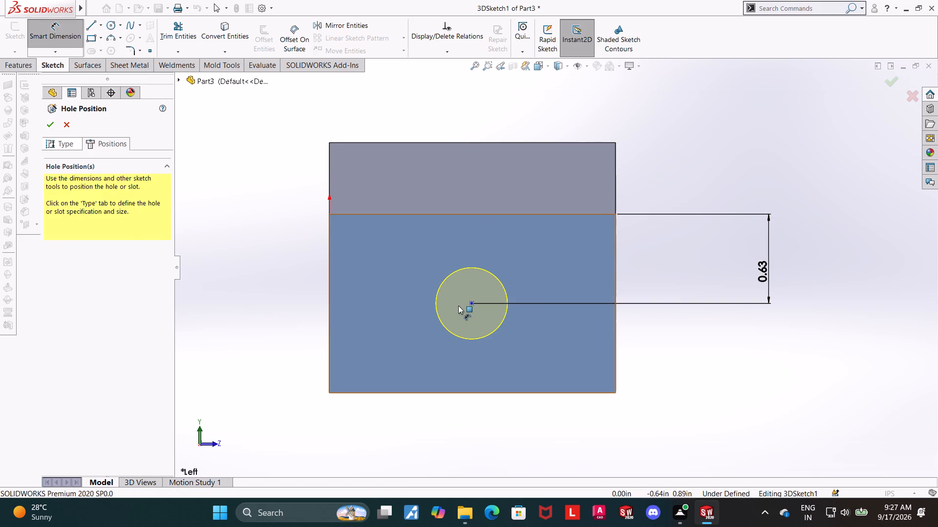
click(470, 305)
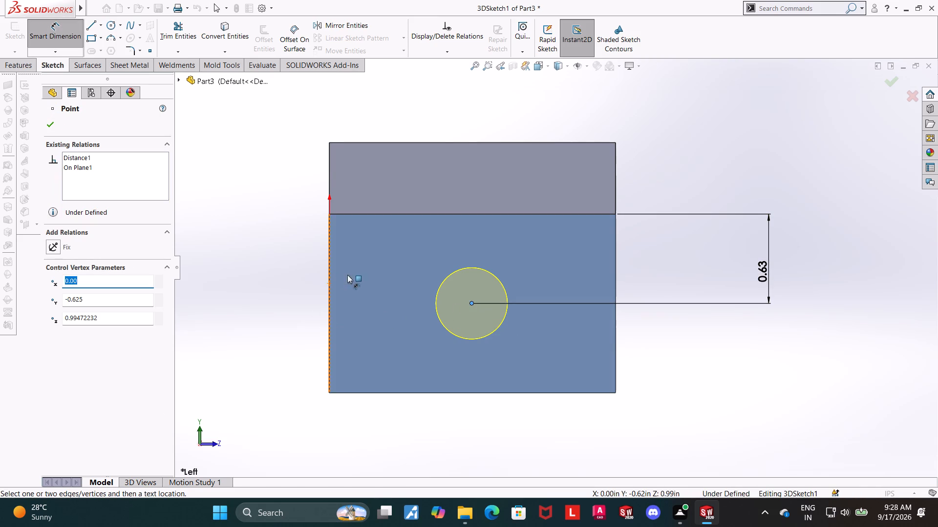
click(330, 264)
click(399, 114)
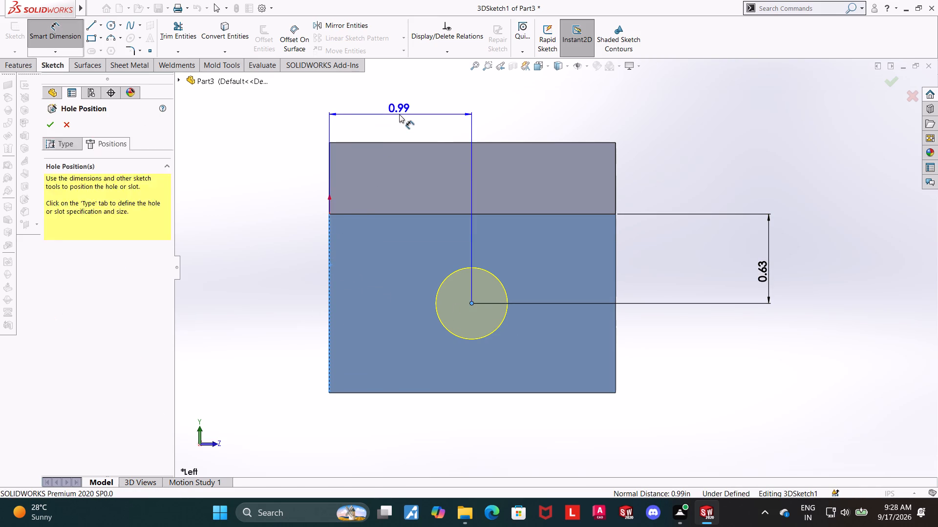
key(1)
key(Return)
key(Escape)
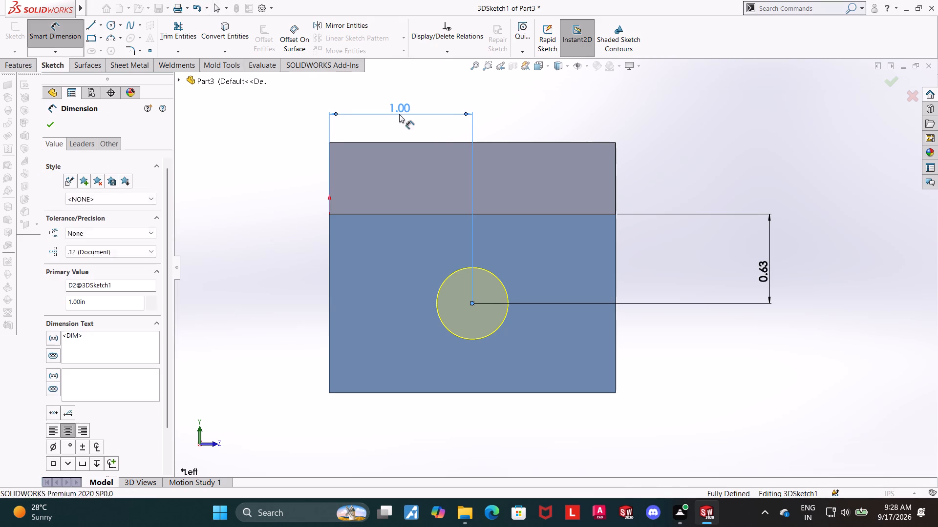
key(Escape)
key(Escape)
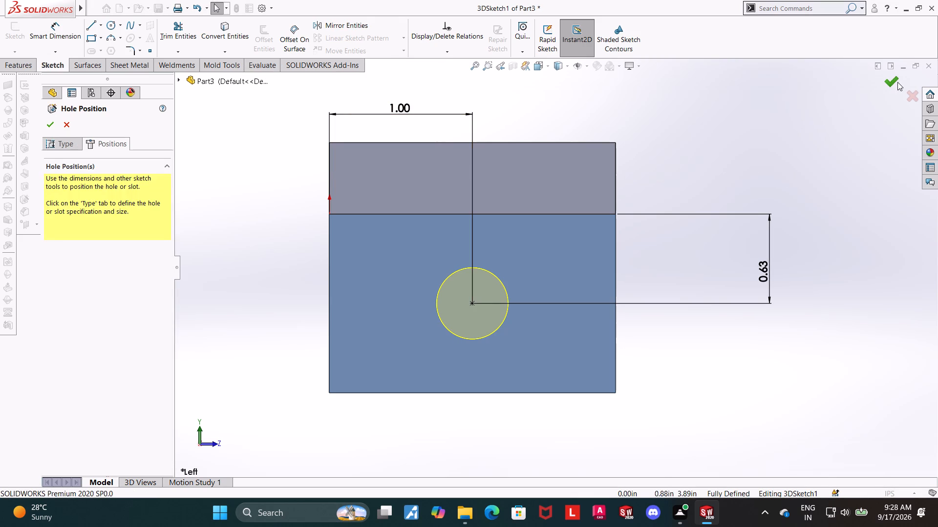
click(897, 82)
Examine the finished dowel hole from the side, back and inner face of the block.
middle_drag(816, 188, 732, 198)
middle_drag(653, 190, 635, 186)
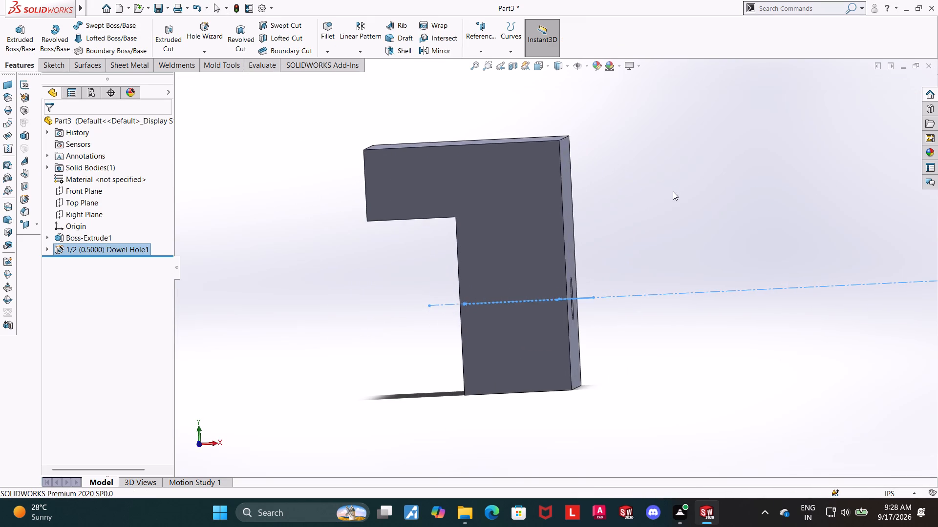
middle_drag(651, 192, 736, 195)
middle_drag(765, 197, 775, 197)
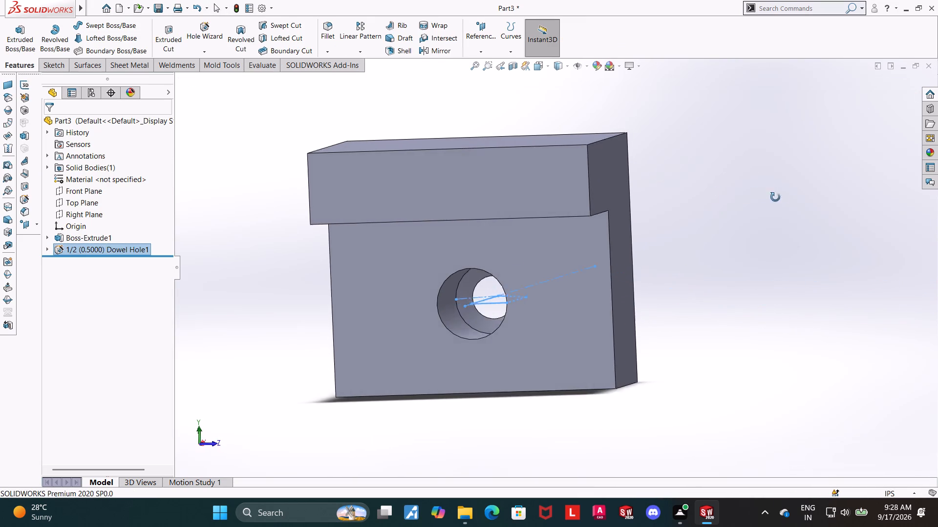
middle_drag(775, 197, 788, 193)
middle_drag(788, 193, 590, 221)
scroll(788, 193, up, 1)
scroll(587, 223, down, 1)
scroll(571, 231, up, 1)
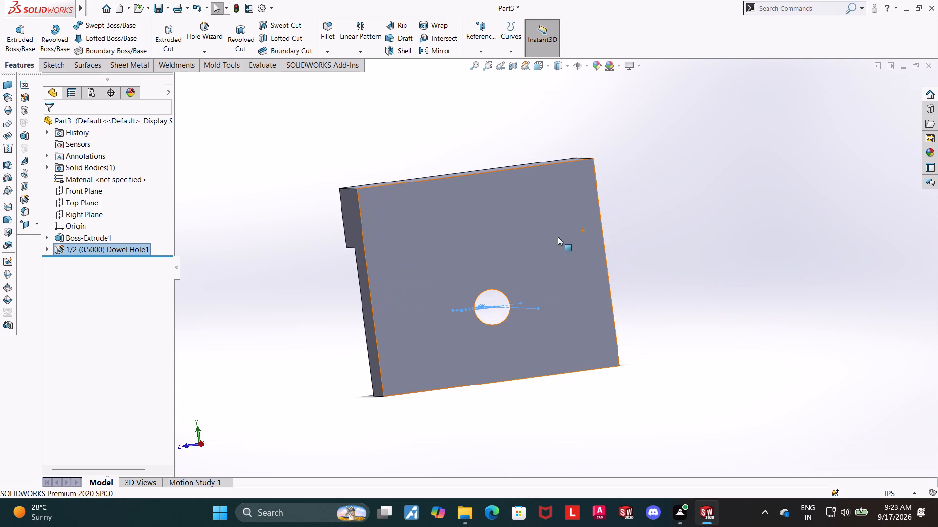
middle_drag(680, 279, 868, 241)
scroll(430, 320, down, 2)
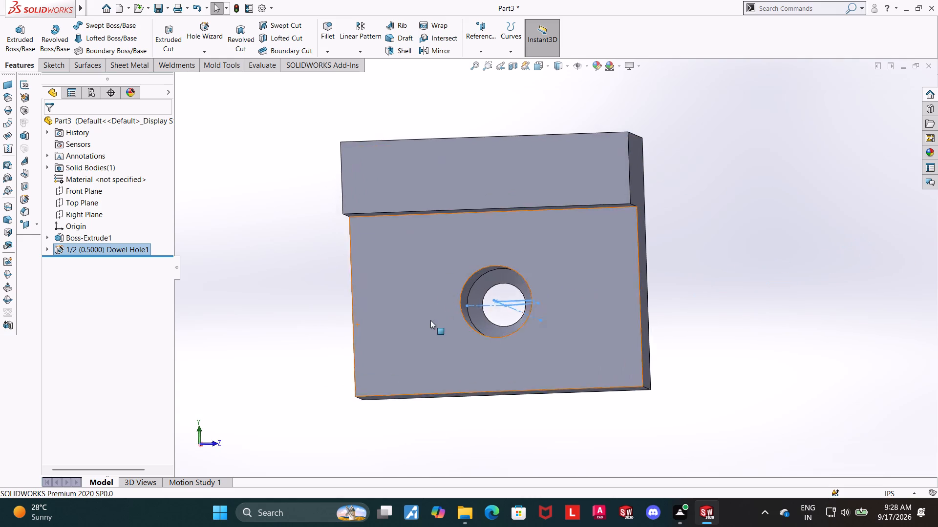
scroll(430, 320, down, 2)
Edit the 1/2 in dowel hole to the ANSI Inch Letter Drill sizes type in size A, without custom sizing.
click(130, 248)
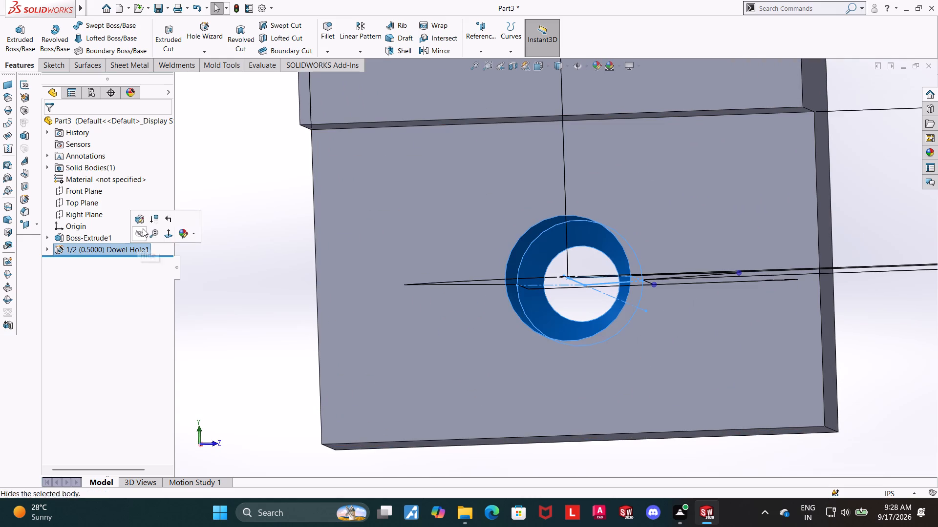
click(143, 220)
click(40, 284)
click(70, 253)
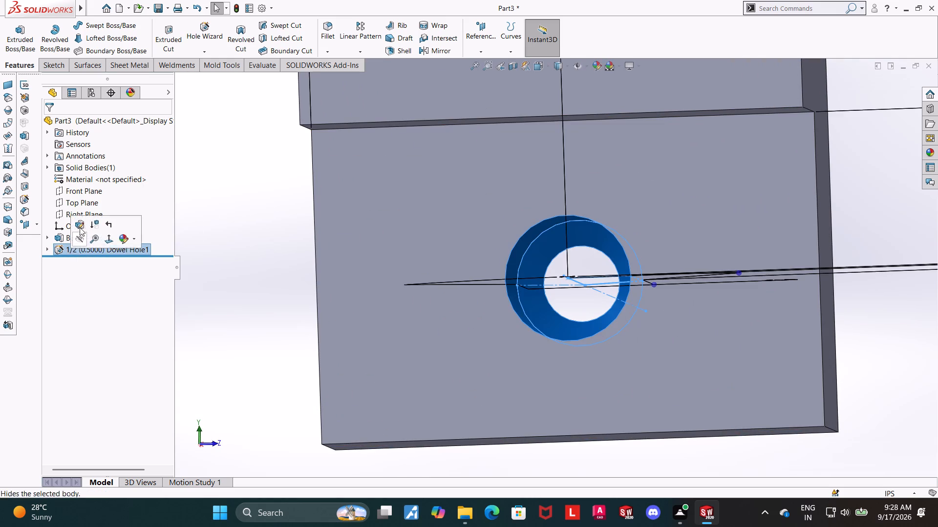
click(81, 224)
click(96, 254)
click(104, 255)
click(102, 248)
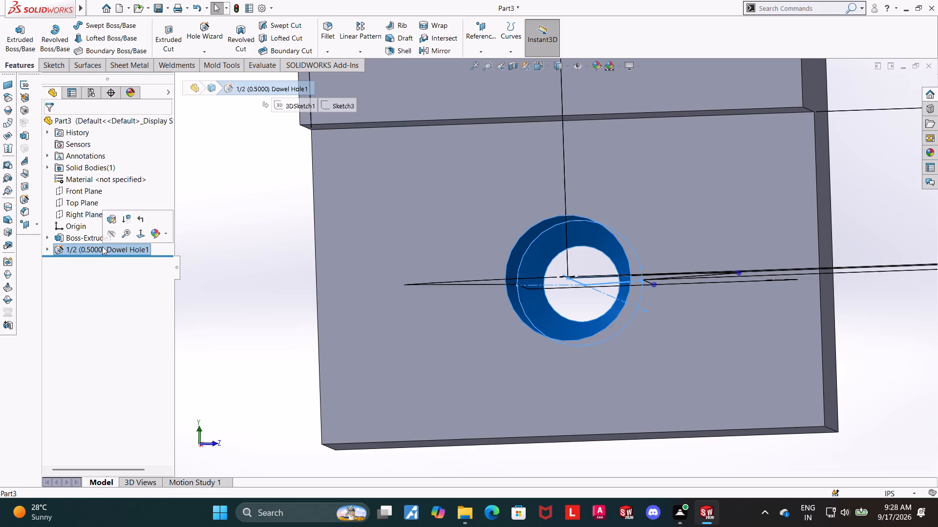
click(108, 220)
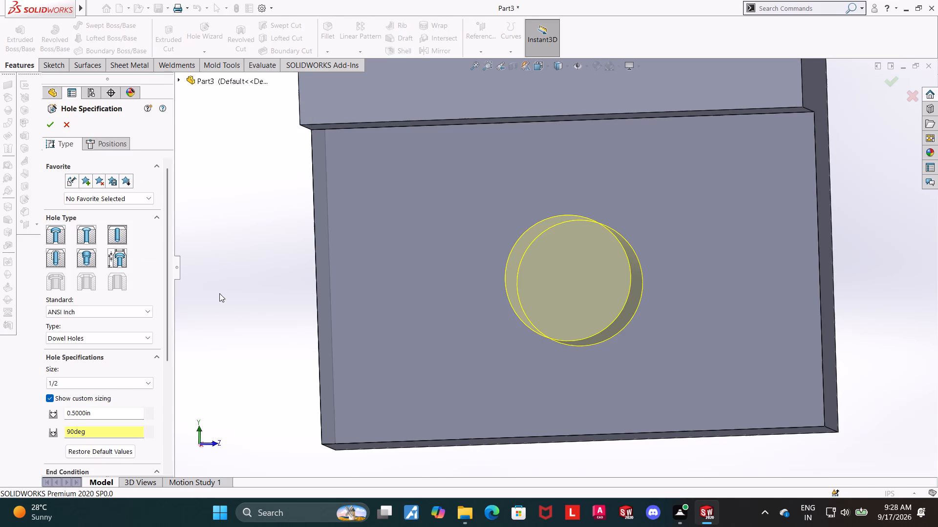
scroll(128, 338, down, 2)
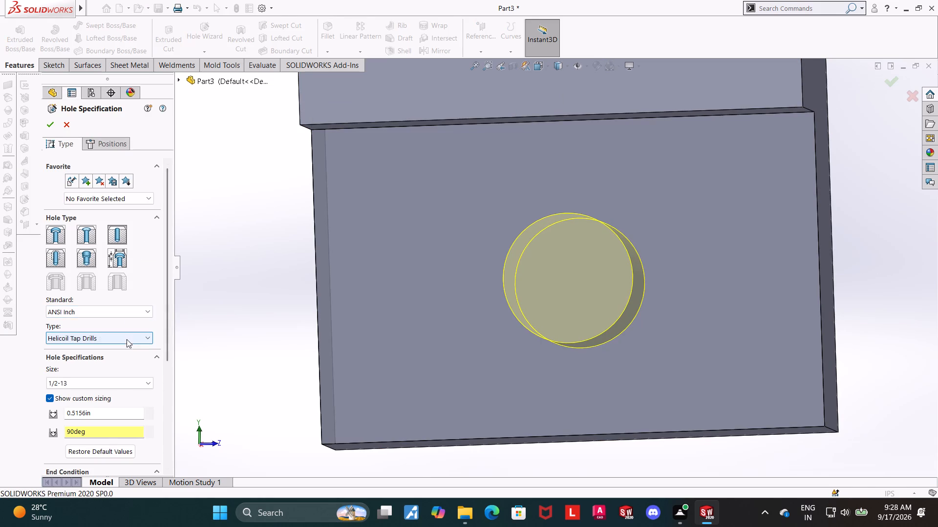
scroll(107, 442, down, 3)
scroll(123, 298, up, 1)
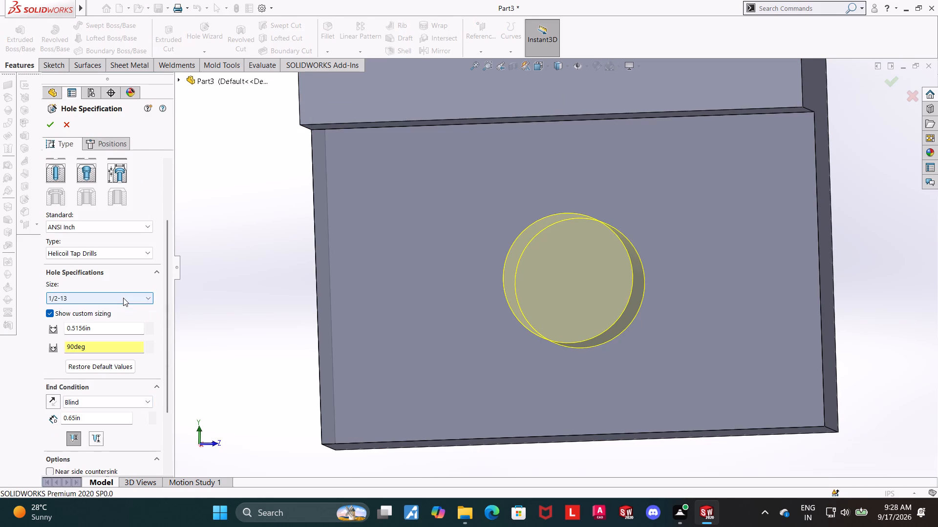
click(50, 310)
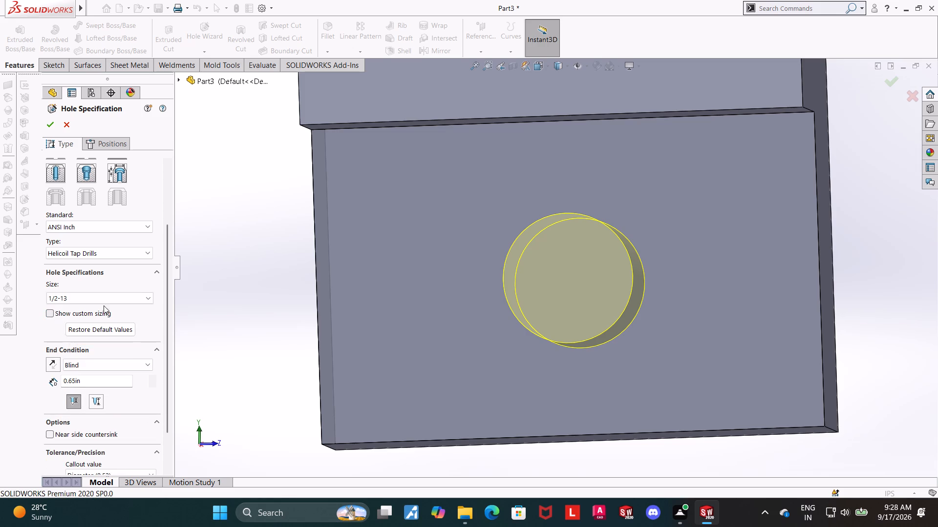
scroll(213, 337, up, 1)
scroll(117, 323, up, 1)
scroll(121, 334, down, 1)
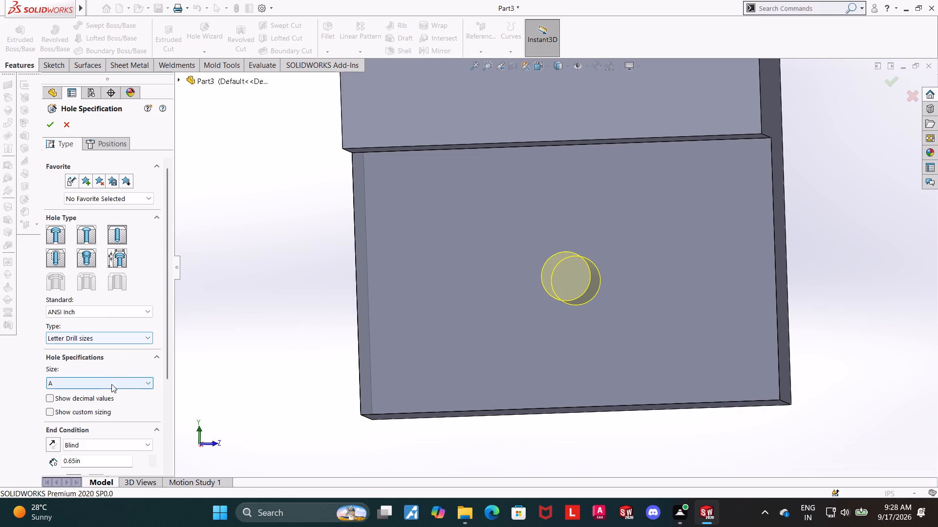
scroll(124, 384, up, 3)
scroll(246, 369, down, 2)
scroll(276, 356, up, 5)
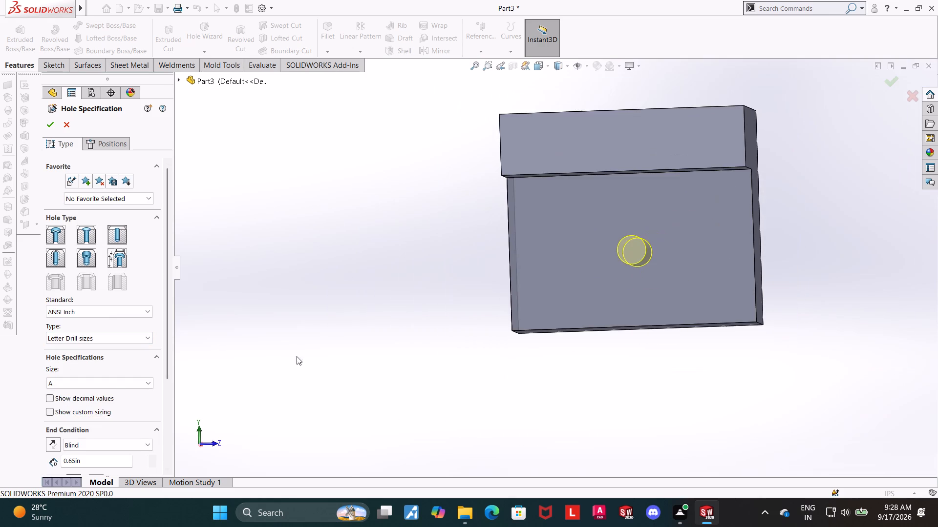
scroll(763, 248, down, 2)
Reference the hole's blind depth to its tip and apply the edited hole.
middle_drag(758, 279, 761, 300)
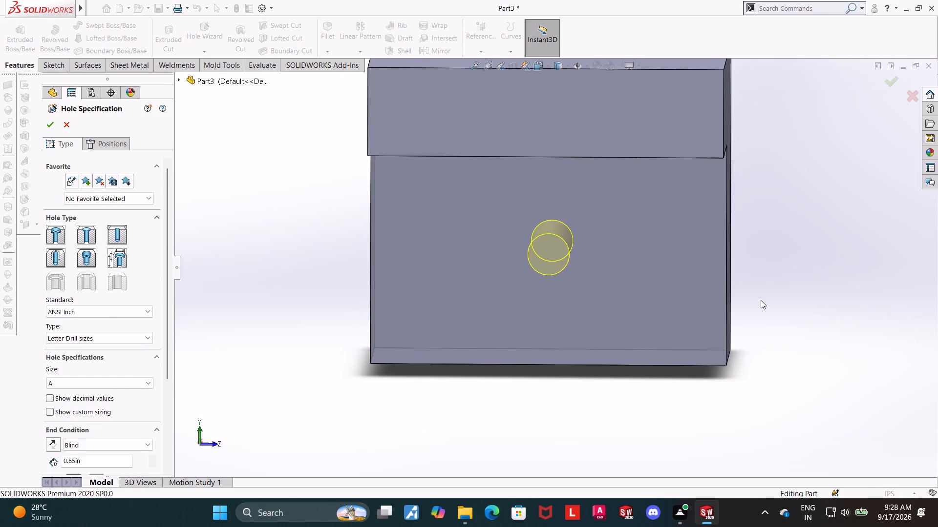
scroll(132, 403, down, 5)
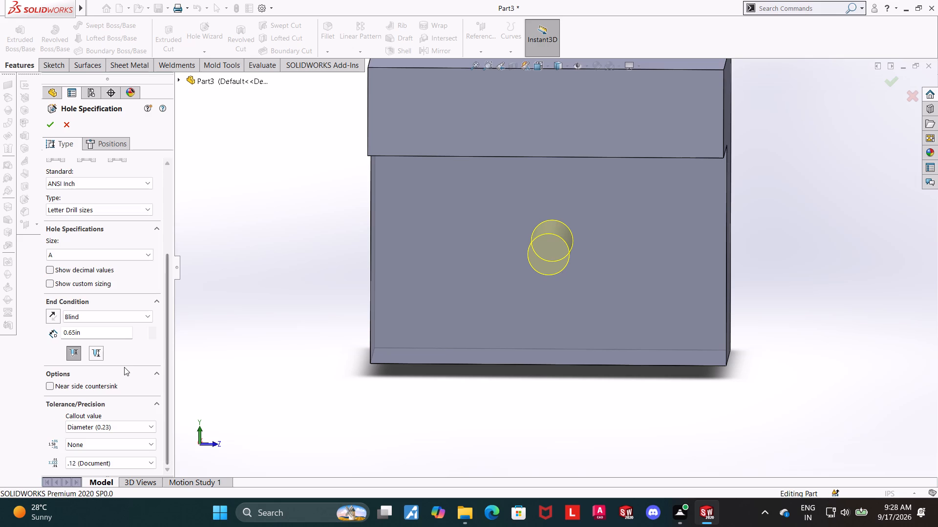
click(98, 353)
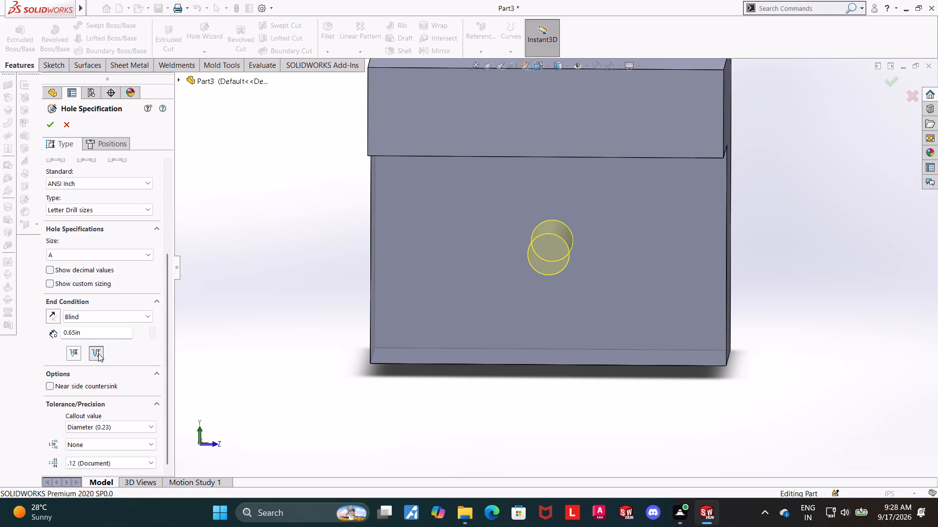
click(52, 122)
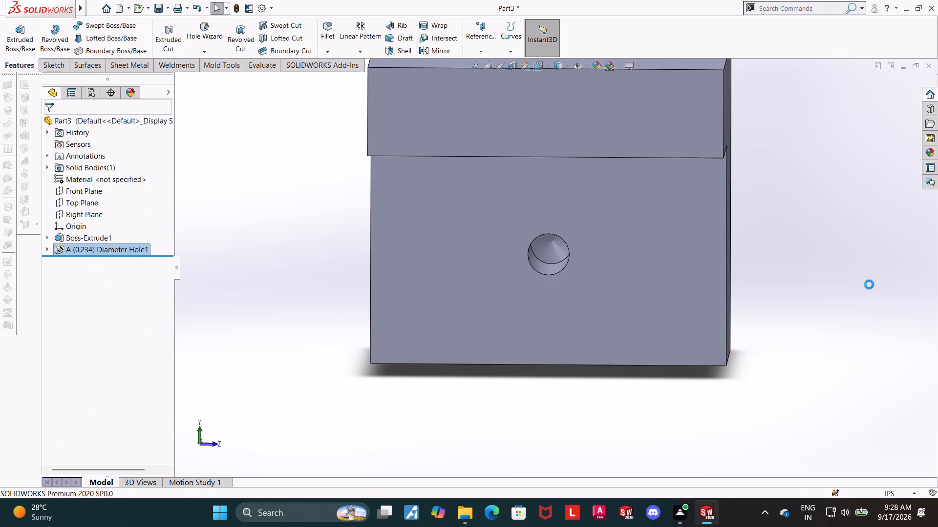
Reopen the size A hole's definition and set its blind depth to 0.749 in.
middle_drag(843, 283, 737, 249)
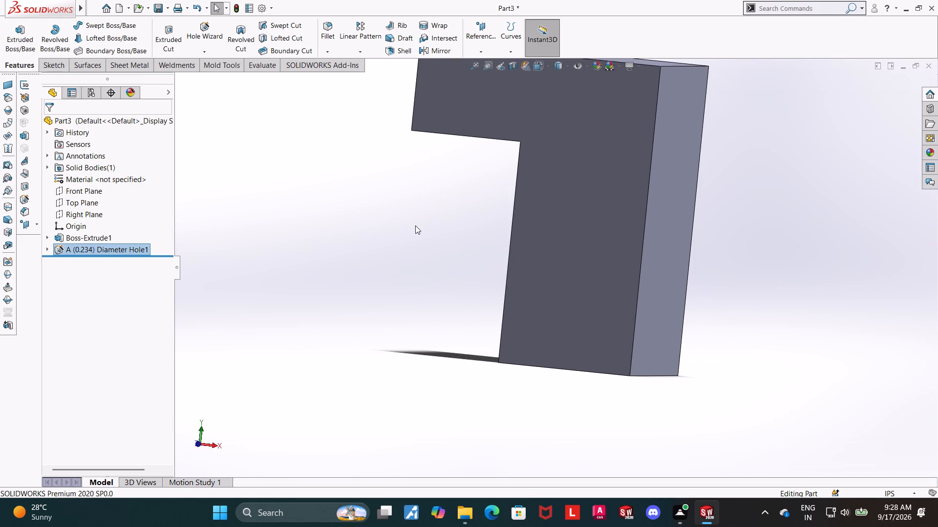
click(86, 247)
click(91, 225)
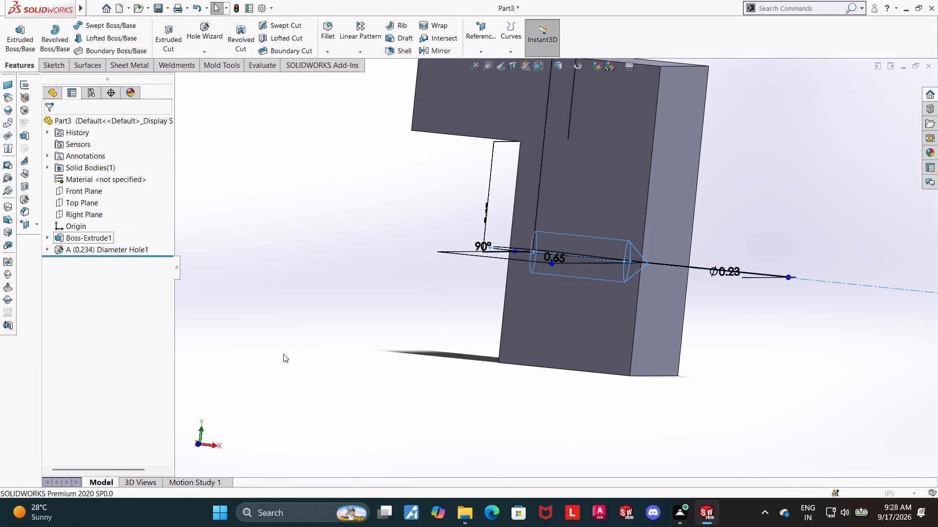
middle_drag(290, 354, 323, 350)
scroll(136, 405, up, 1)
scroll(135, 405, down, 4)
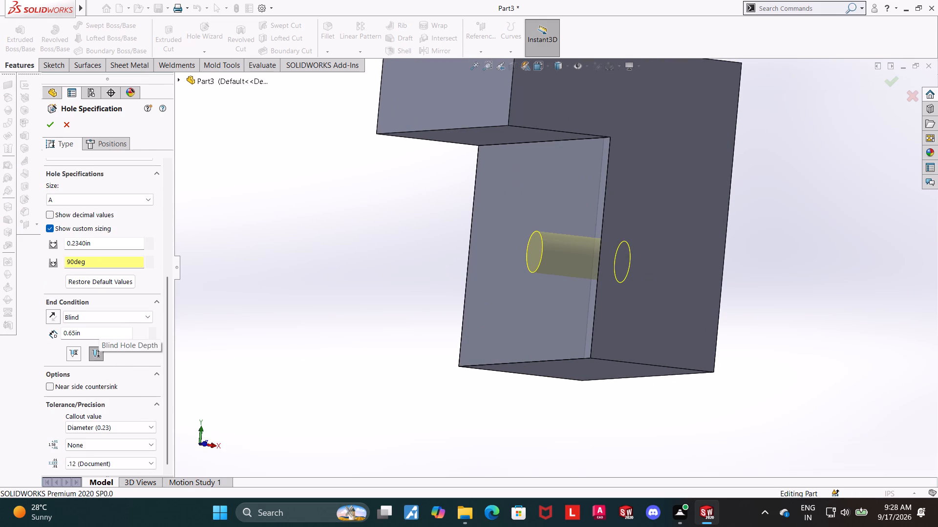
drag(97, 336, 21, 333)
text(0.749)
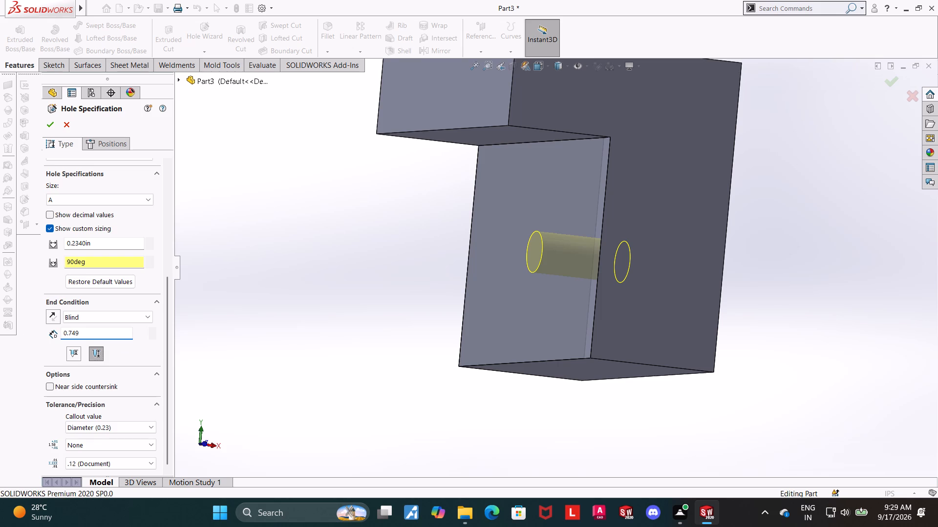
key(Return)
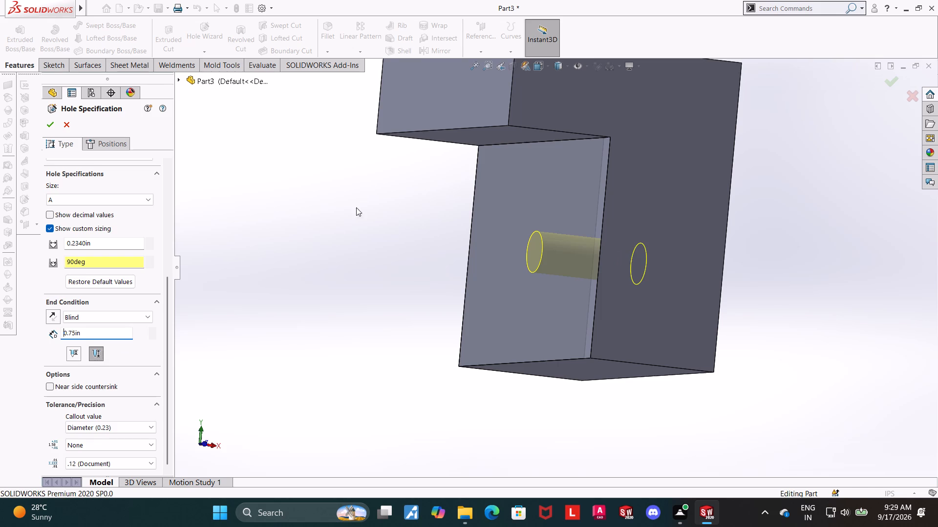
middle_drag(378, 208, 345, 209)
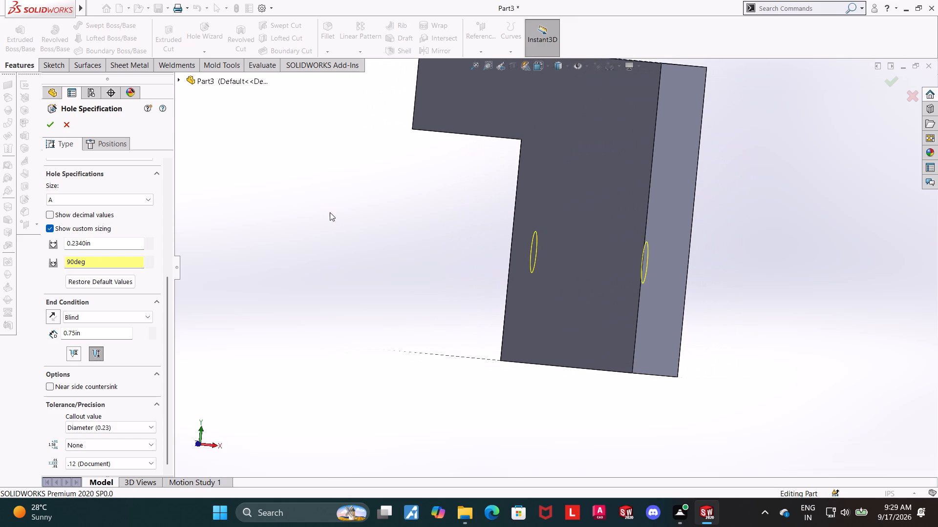
Set the hole's end condition to Through All and apply it.
click(115, 317)
click(89, 336)
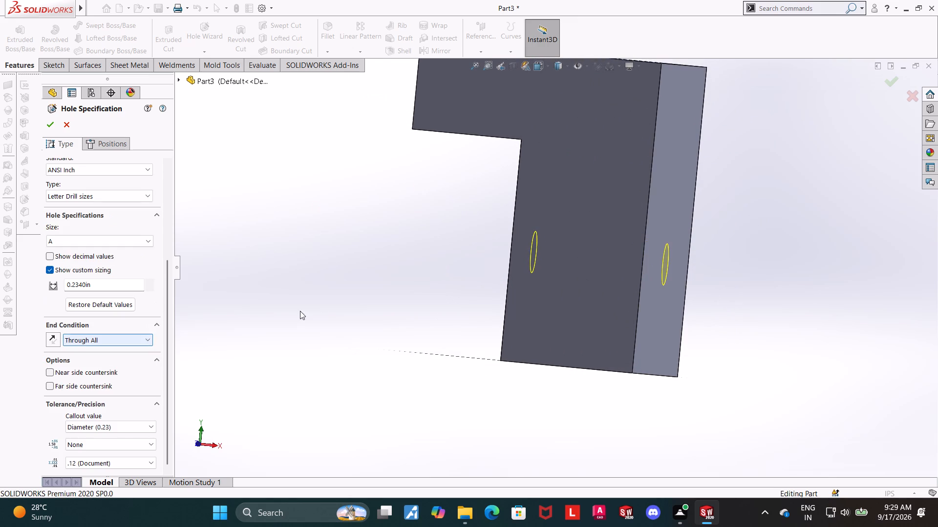
click(49, 127)
Chamfer both circular edges of the through hole in the vertical leg at 0.025 in and 45 degrees.
middle_drag(260, 268, 370, 263)
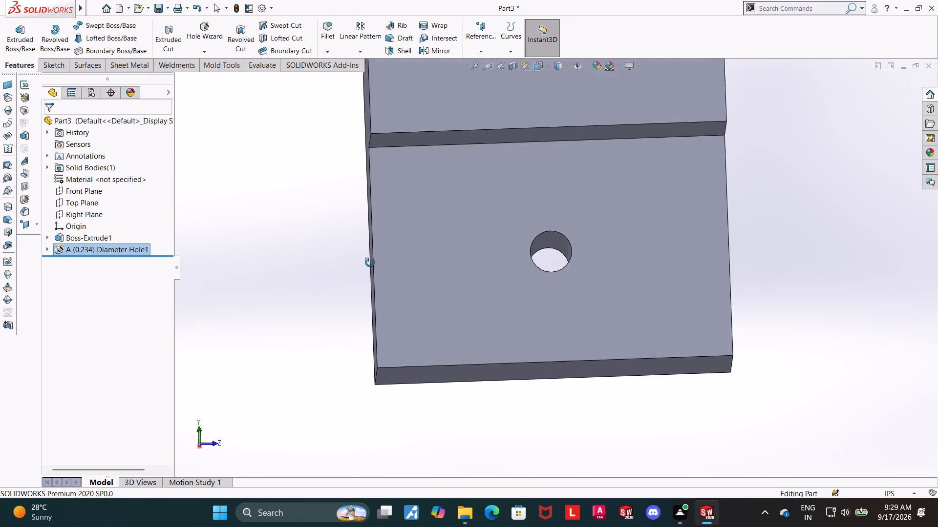
middle_drag(370, 263, 367, 293)
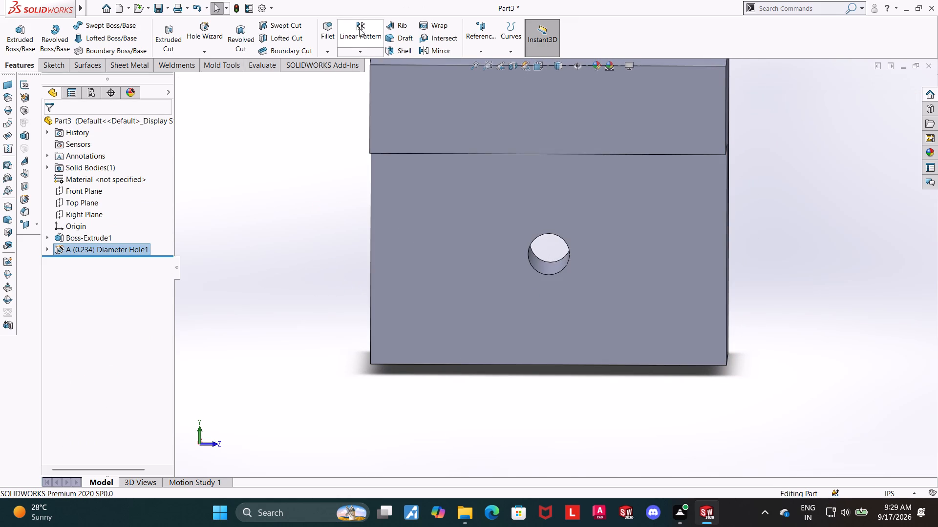
click(333, 55)
click(339, 72)
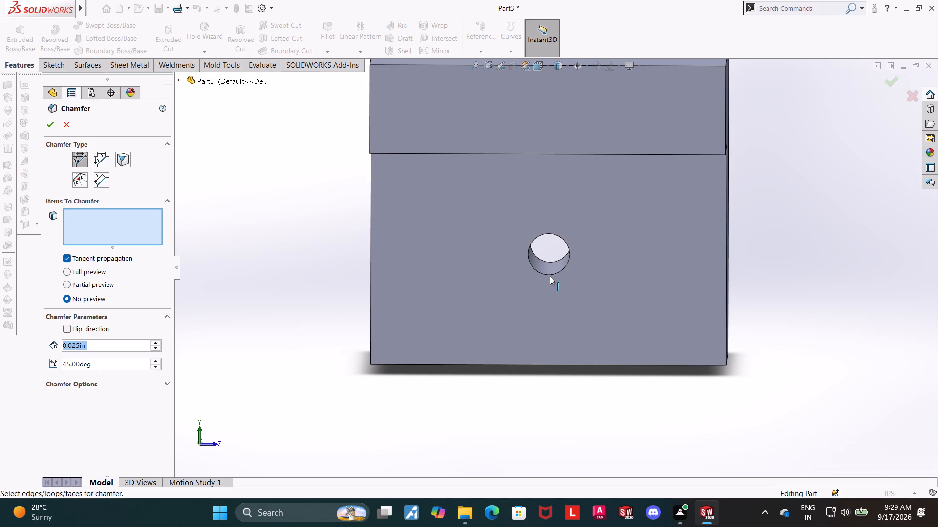
click(550, 276)
middle_drag(745, 279, 601, 310)
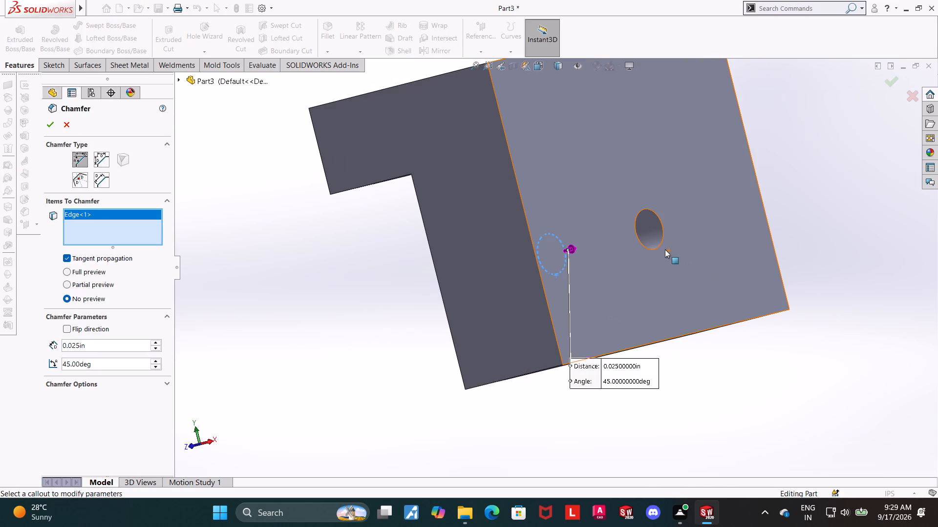
click(660, 243)
middle_drag(687, 413, 729, 412)
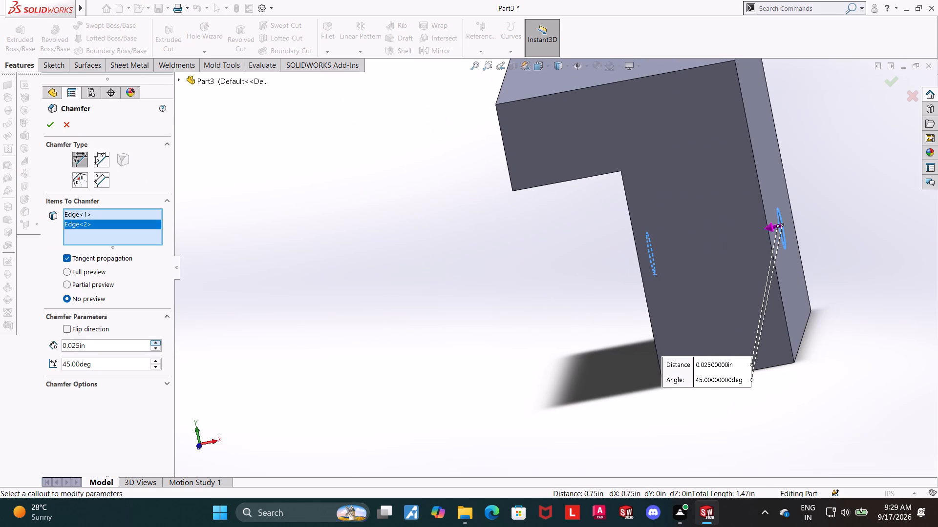
click(47, 126)
click(361, 325)
Inspect the chamfered hole, and view the underside face of the horizontal leg square-on.
middle_drag(476, 323, 511, 319)
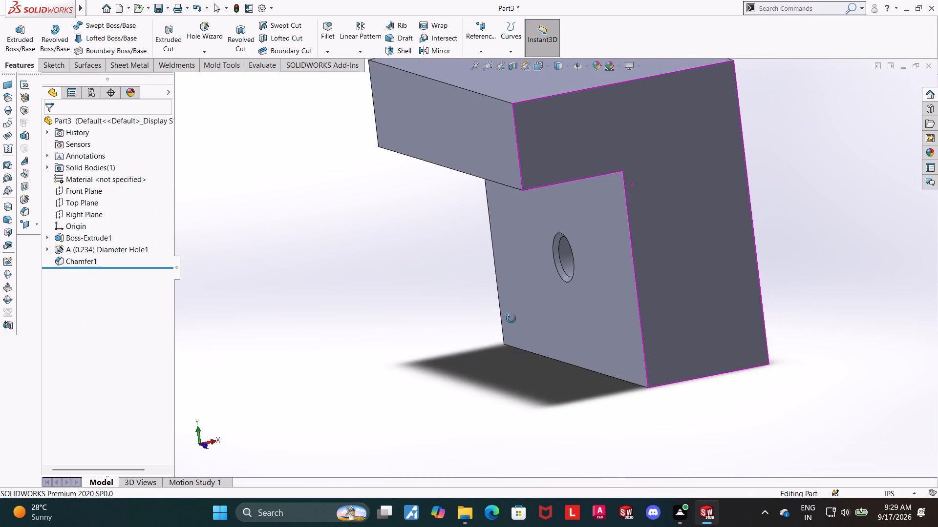
middle_drag(511, 319, 540, 307)
middle_drag(827, 306, 809, 315)
scroll(809, 315, up, 1)
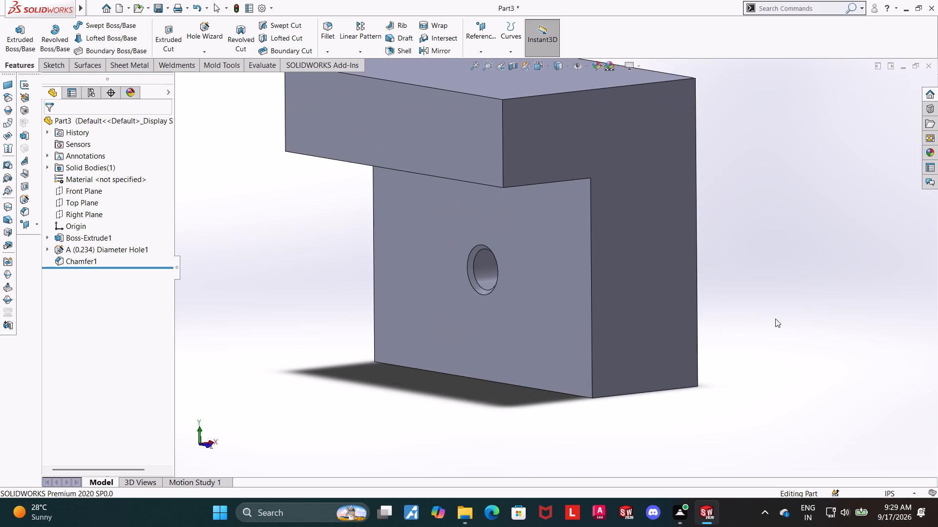
scroll(787, 294, up, 3)
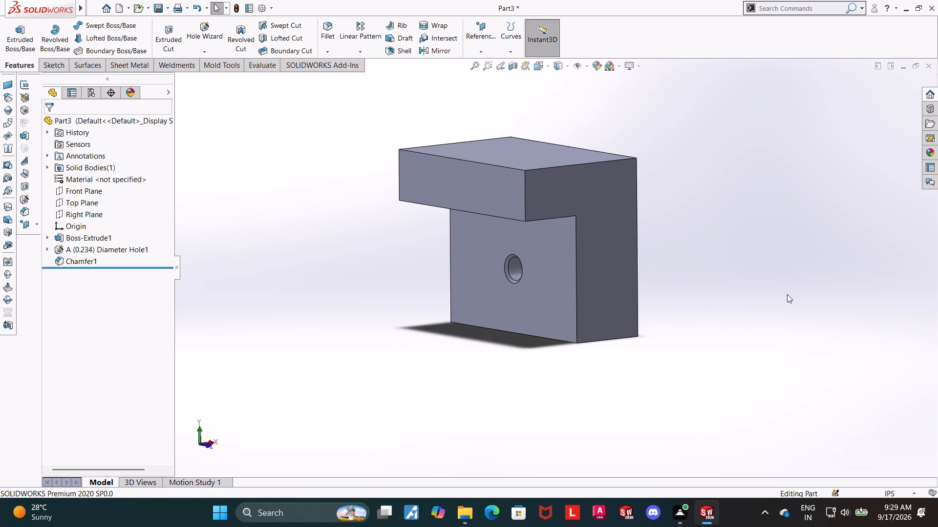
click(751, 264)
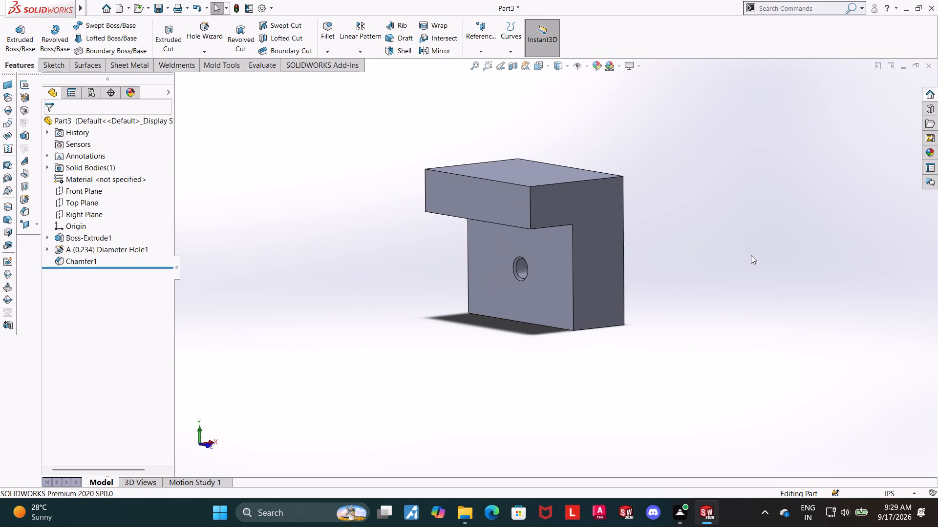
middle_drag(716, 328, 755, 167)
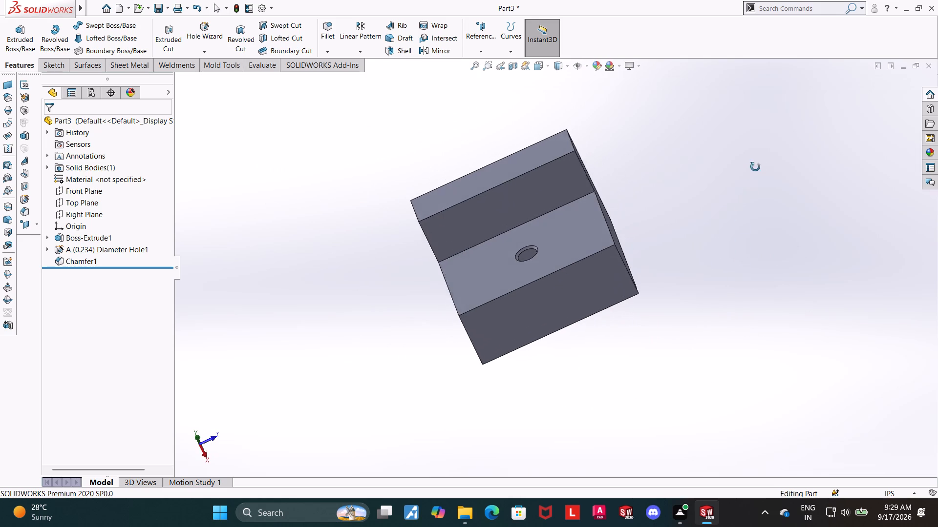
middle_drag(755, 167, 759, 163)
click(509, 208)
click(597, 180)
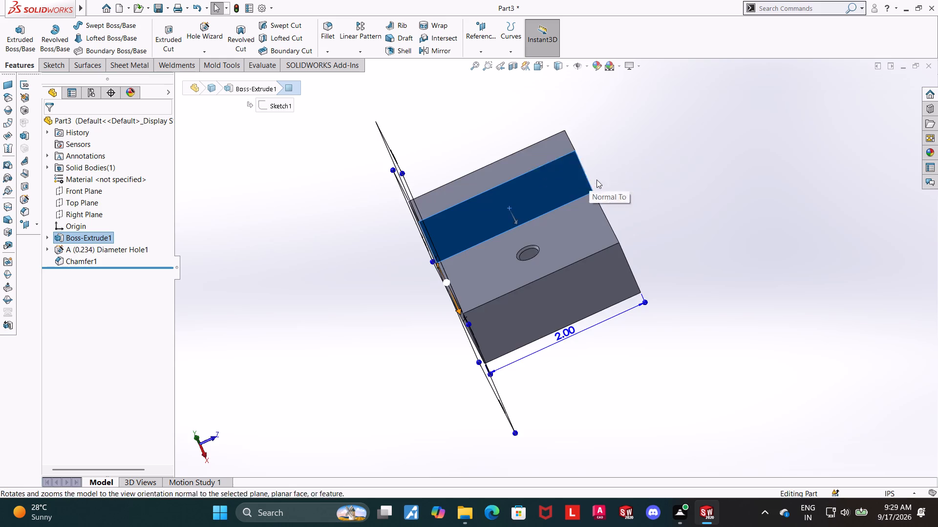
click(355, 242)
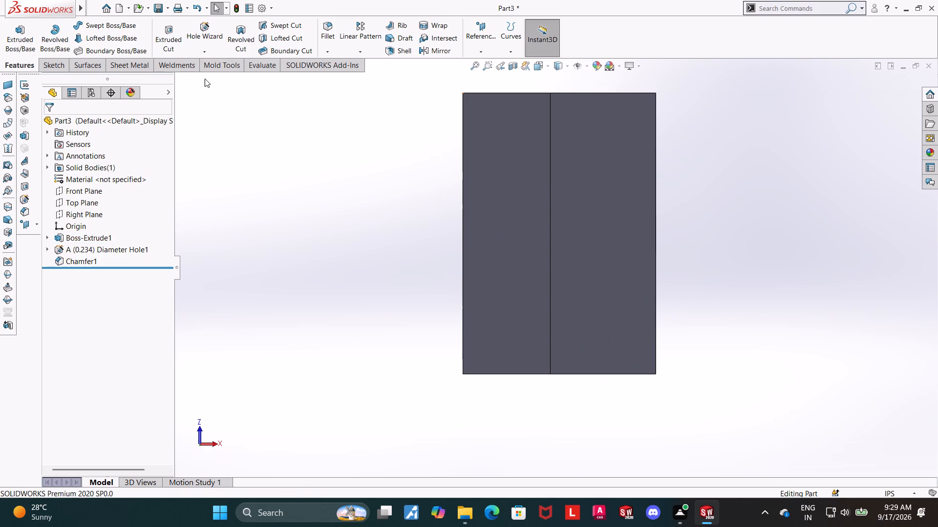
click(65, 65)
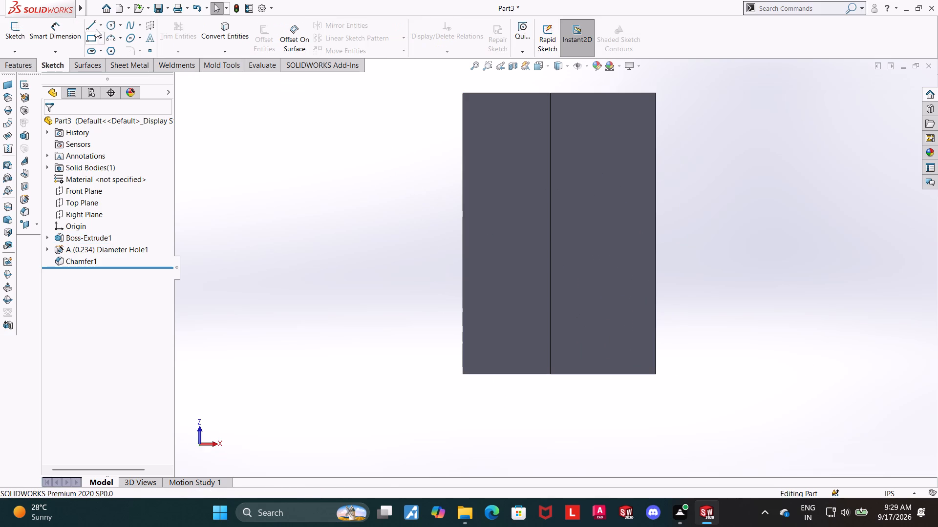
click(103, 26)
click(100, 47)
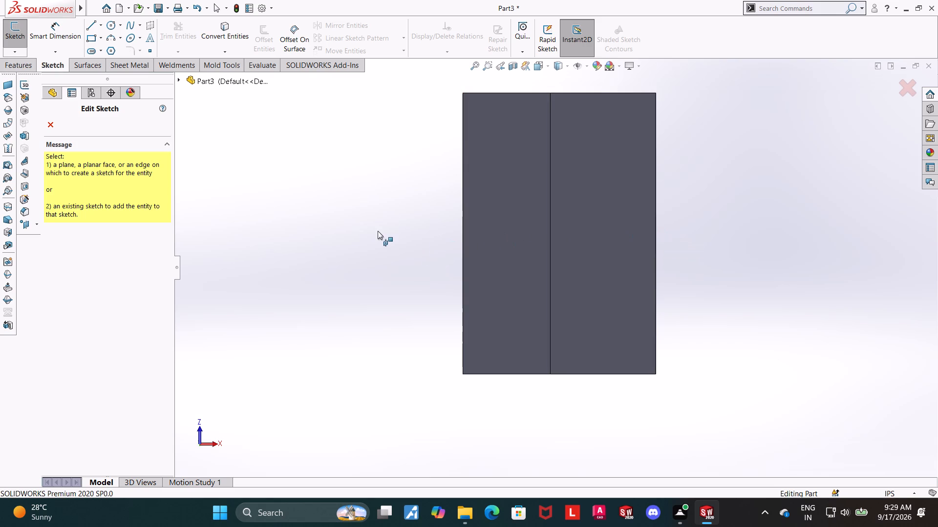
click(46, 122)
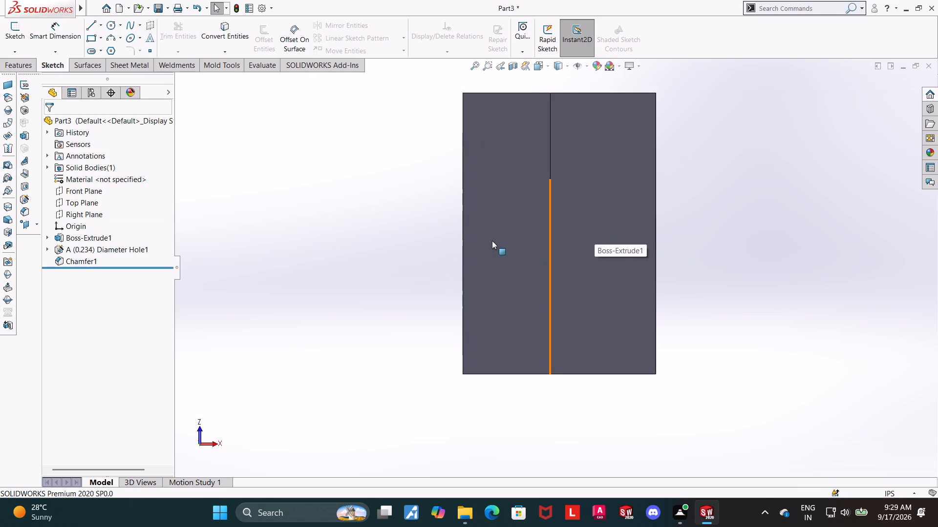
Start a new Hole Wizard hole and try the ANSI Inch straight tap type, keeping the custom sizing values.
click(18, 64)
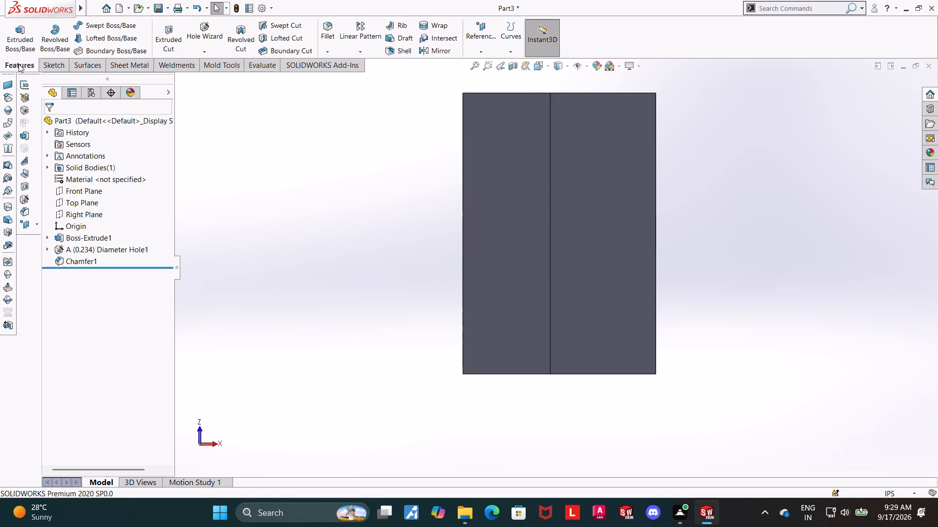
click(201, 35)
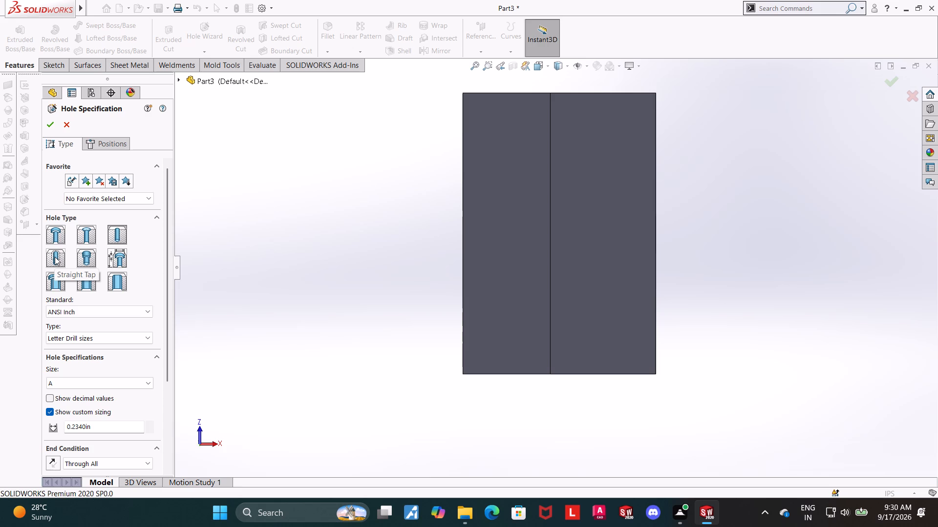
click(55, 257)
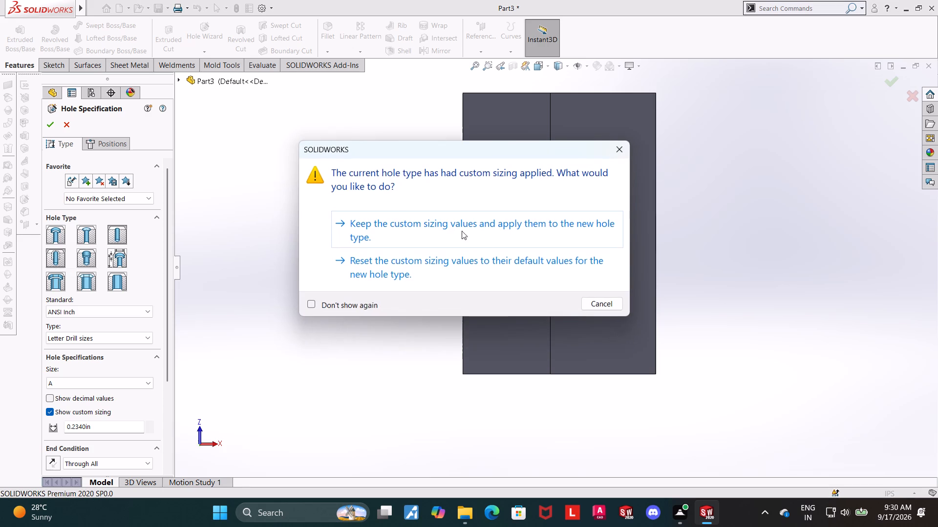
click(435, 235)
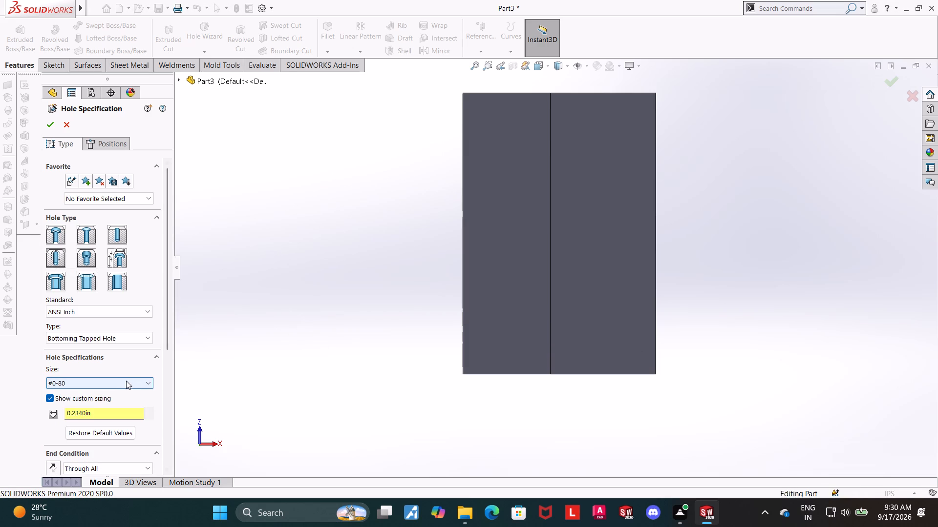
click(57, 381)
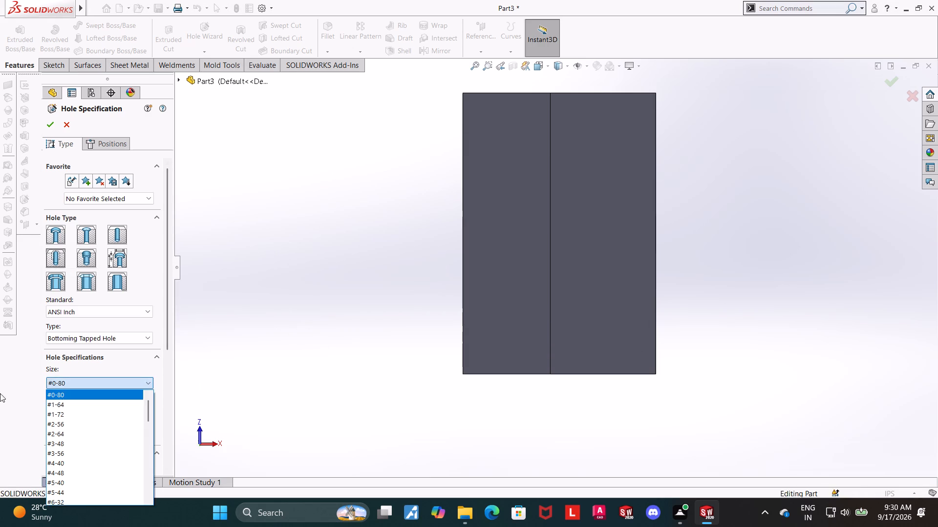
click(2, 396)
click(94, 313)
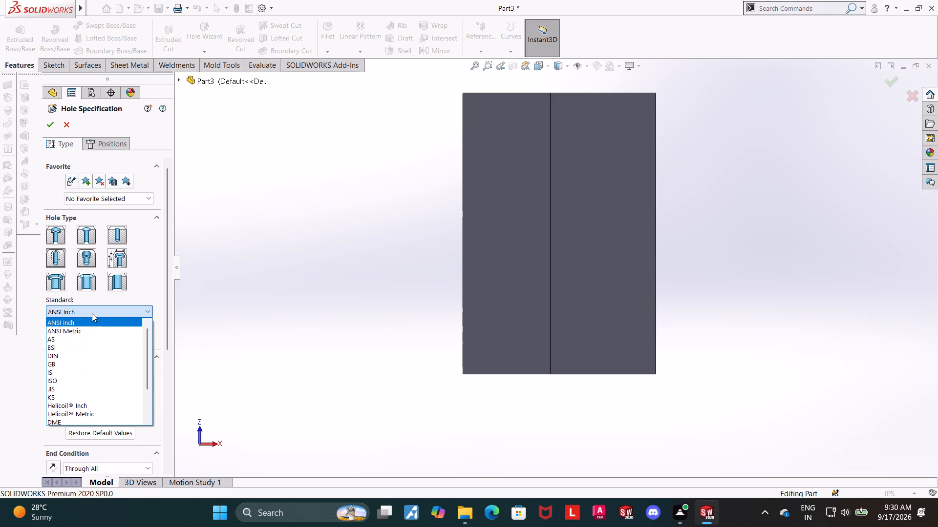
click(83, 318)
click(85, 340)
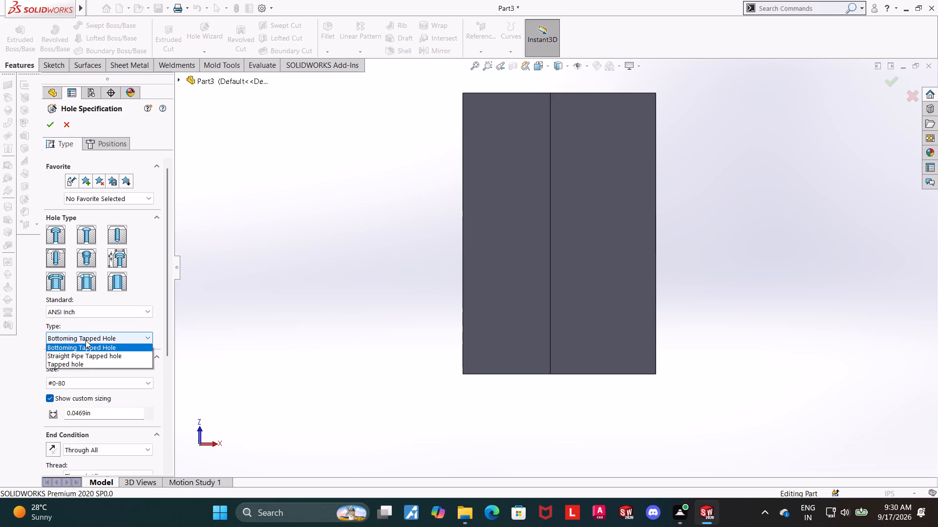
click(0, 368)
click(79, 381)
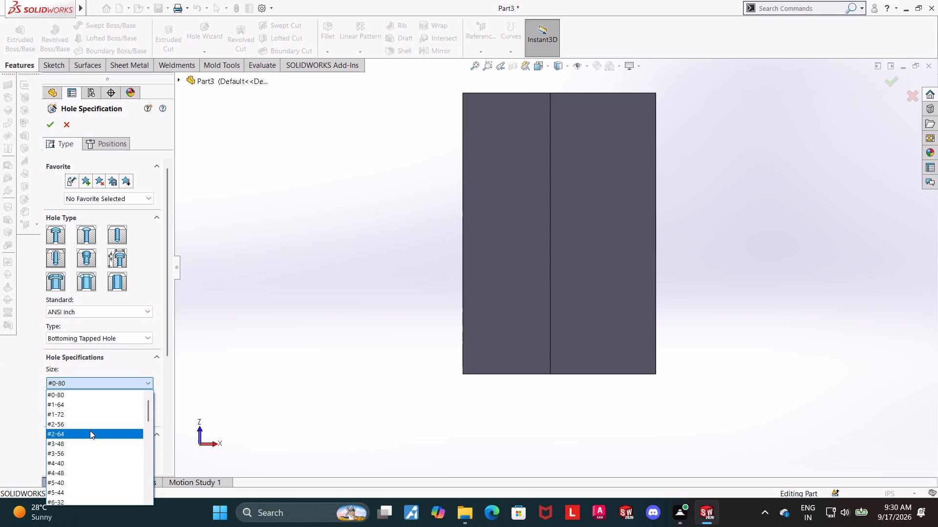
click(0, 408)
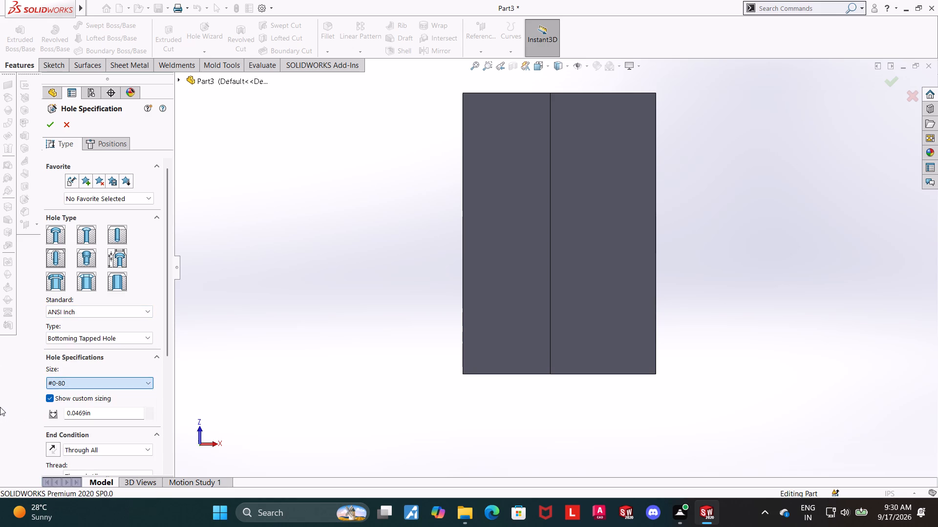
Set the Hole Wizard hole to the plain Hole type with Dowel Holes in ANSI Inch, keeping the custom sizing values.
click(117, 231)
click(430, 229)
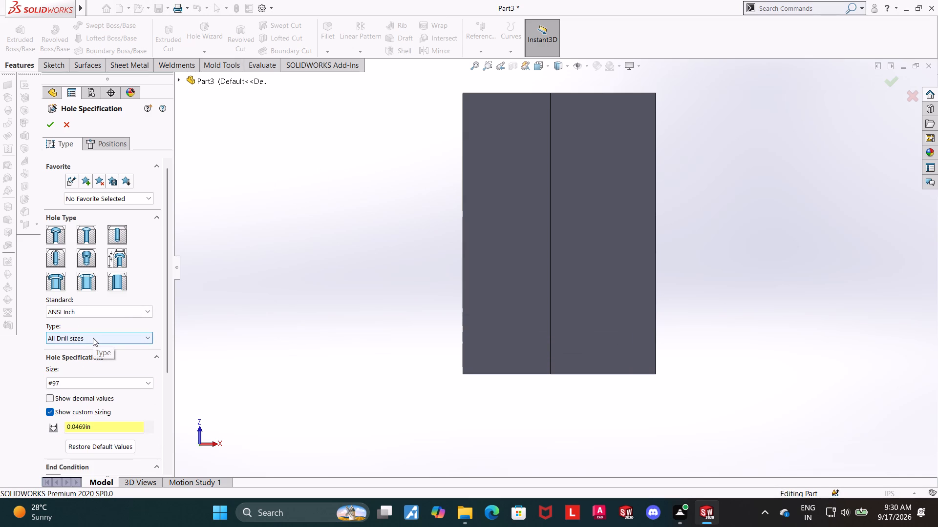
click(93, 338)
click(75, 357)
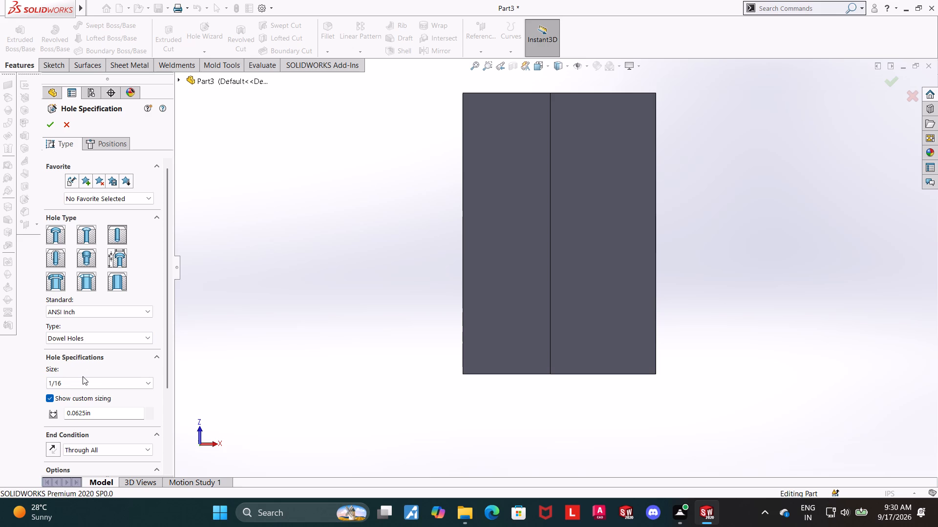
Set the dowel hole's end condition to Blind with a depth of 0.3 in.
scroll(24, 409, down, 2)
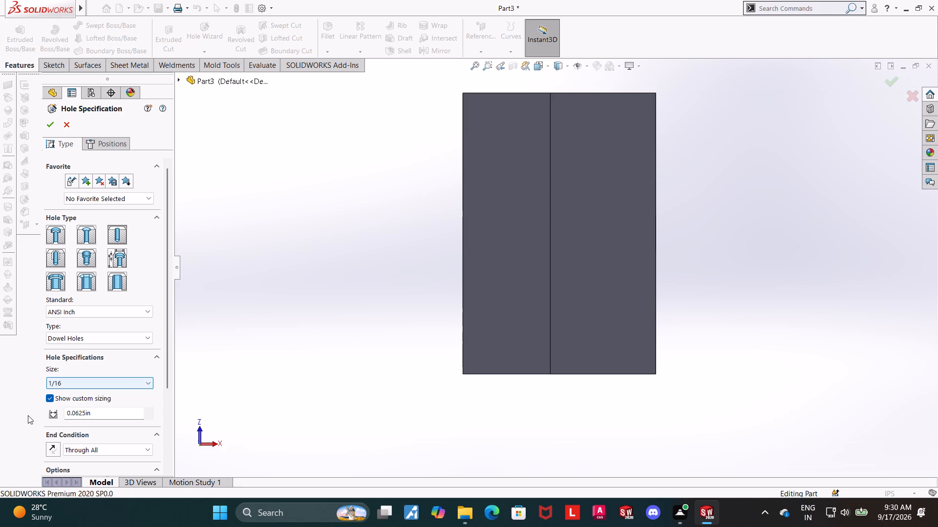
scroll(28, 415, down, 1)
drag(166, 321, 159, 419)
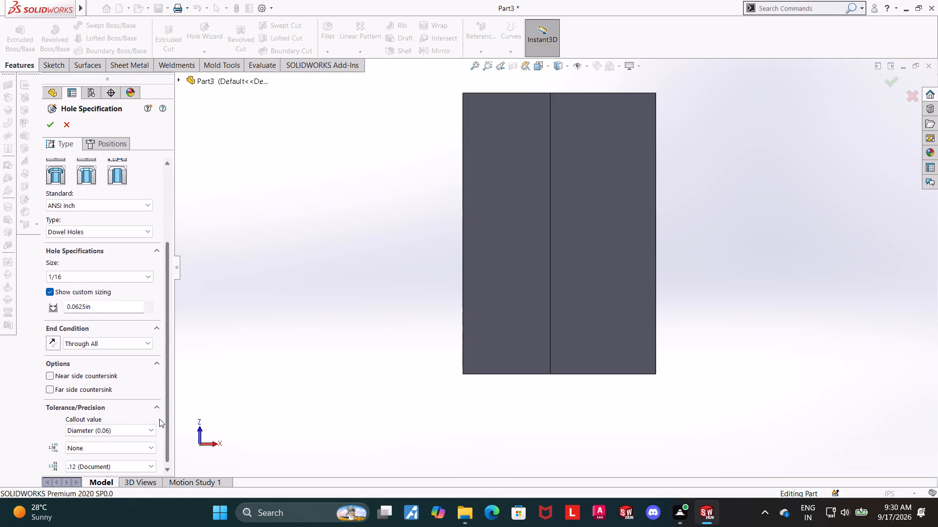
drag(159, 419, 157, 434)
click(150, 326)
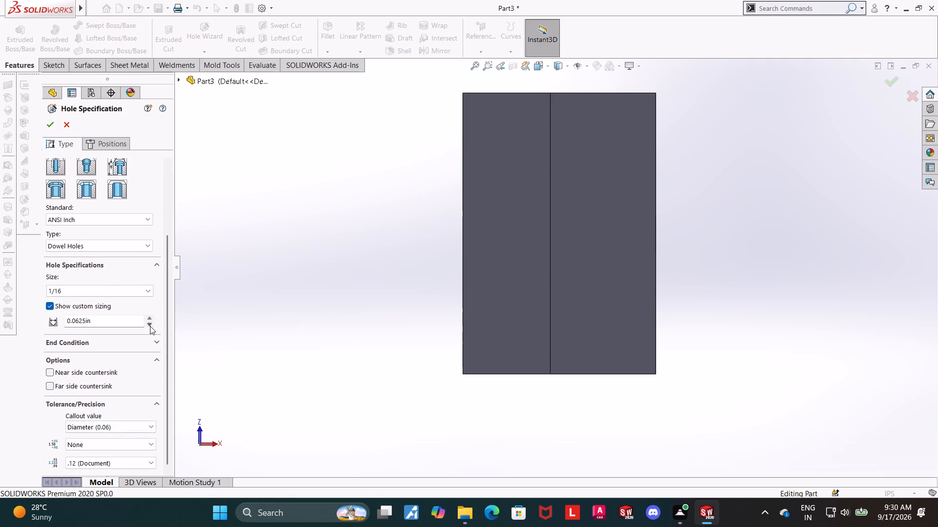
click(149, 345)
click(92, 358)
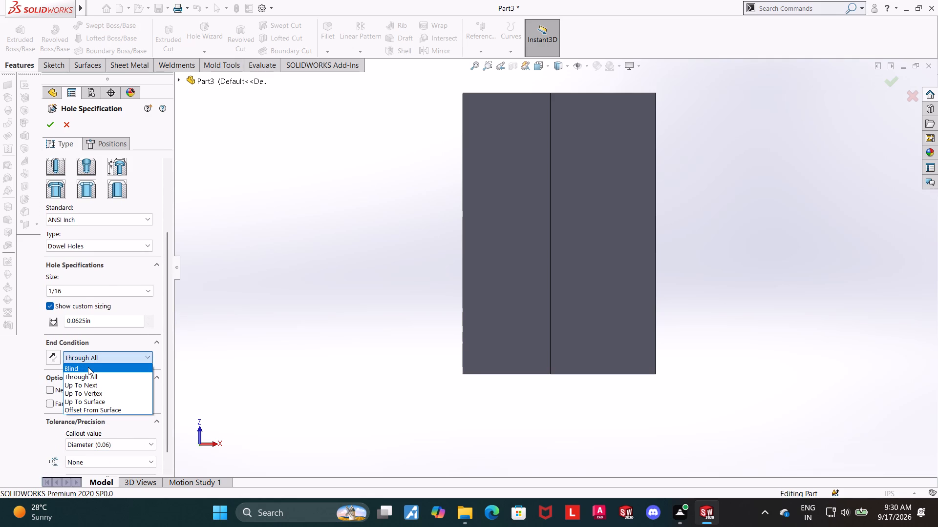
click(88, 367)
drag(90, 395, 35, 392)
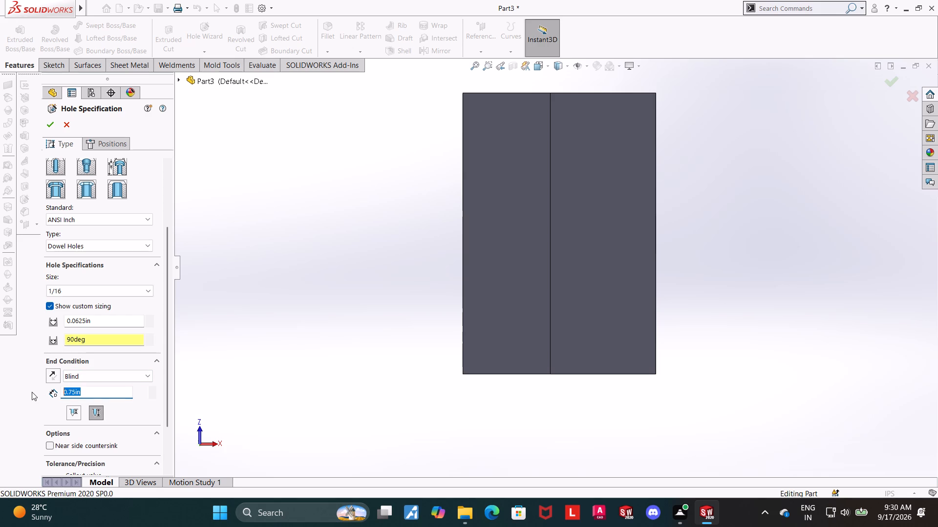
text(0.3)
key(Return)
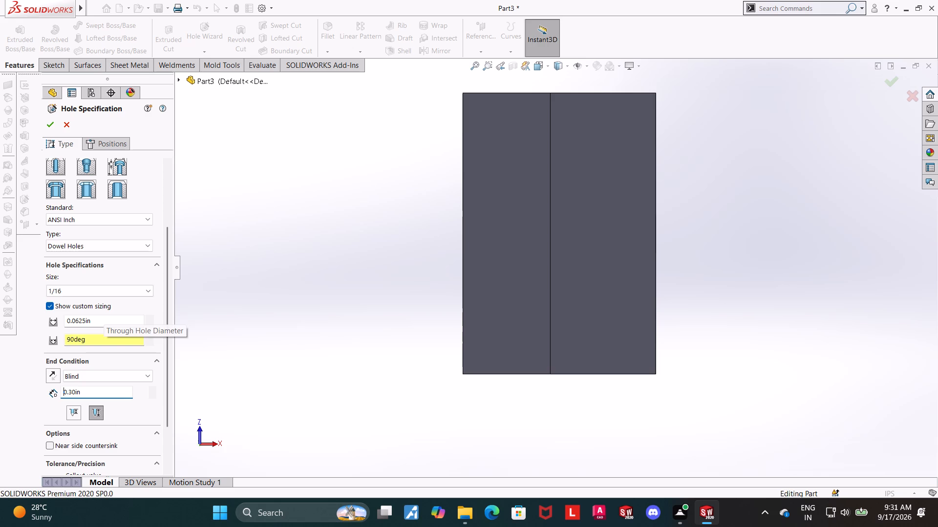
Set the dowel hole's custom through hole diameter to 0.126 in.
drag(104, 321, 0, 321)
text(0.126)
key(Return)
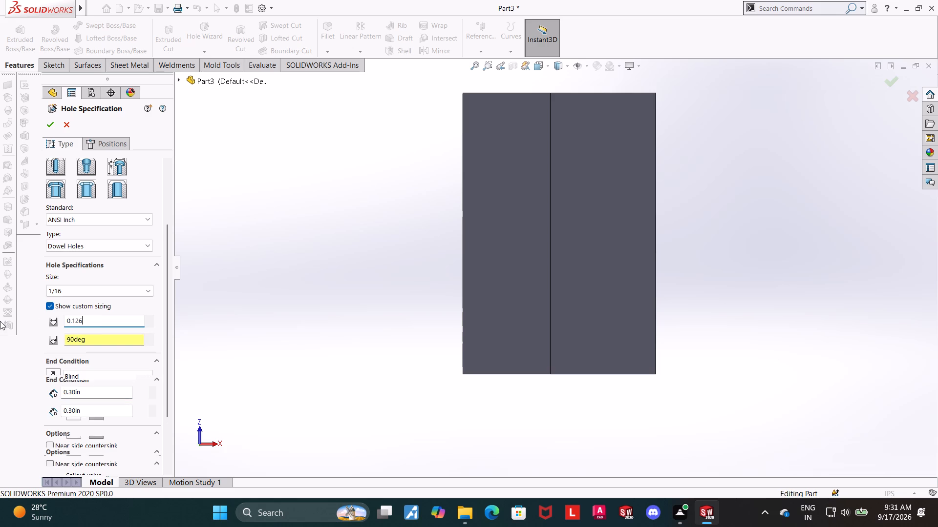
scroll(157, 347, down, 1)
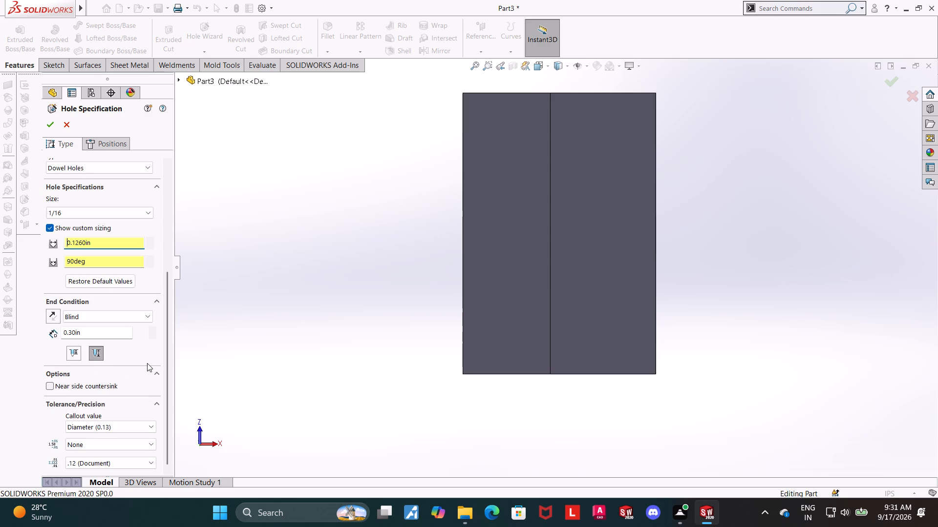
scroll(140, 344, down, 1)
Place one dowel hole near the middle of the narrow recessed face of the L-shaped block.
click(125, 145)
click(108, 251)
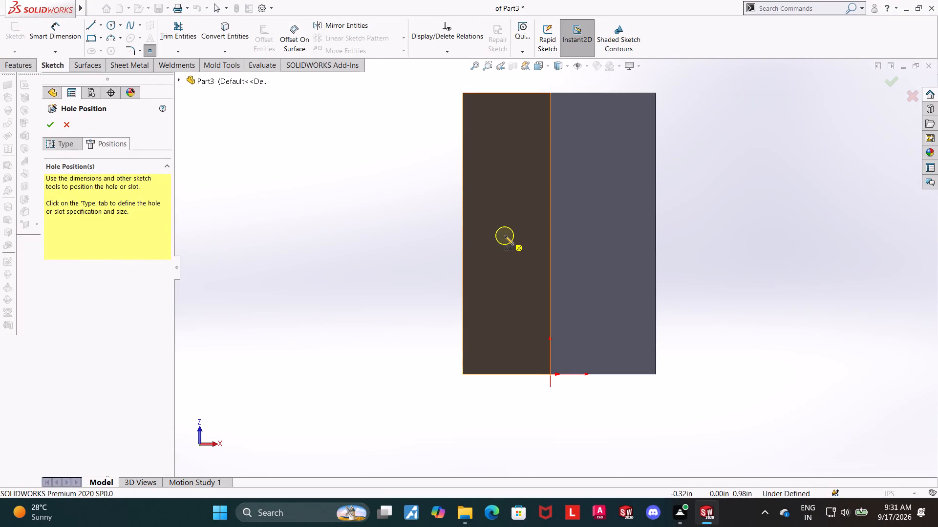
click(505, 232)
key(Escape)
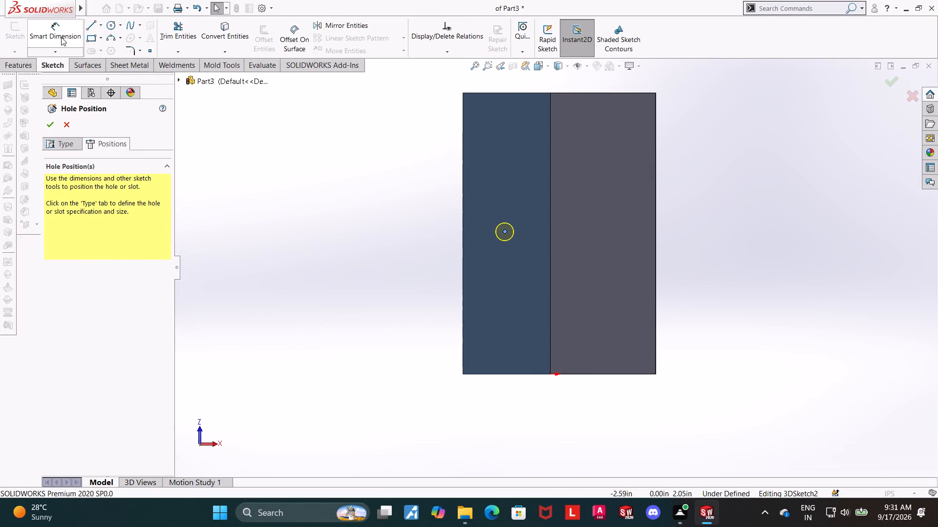
Dimension the dowel hole's centre 1 in from the short lower edge of the recessed face.
click(60, 29)
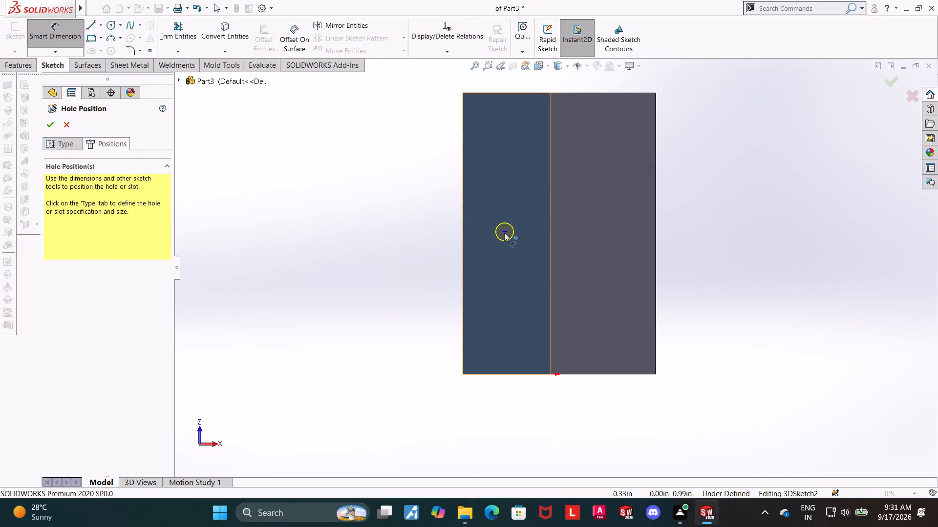
click(504, 233)
click(508, 373)
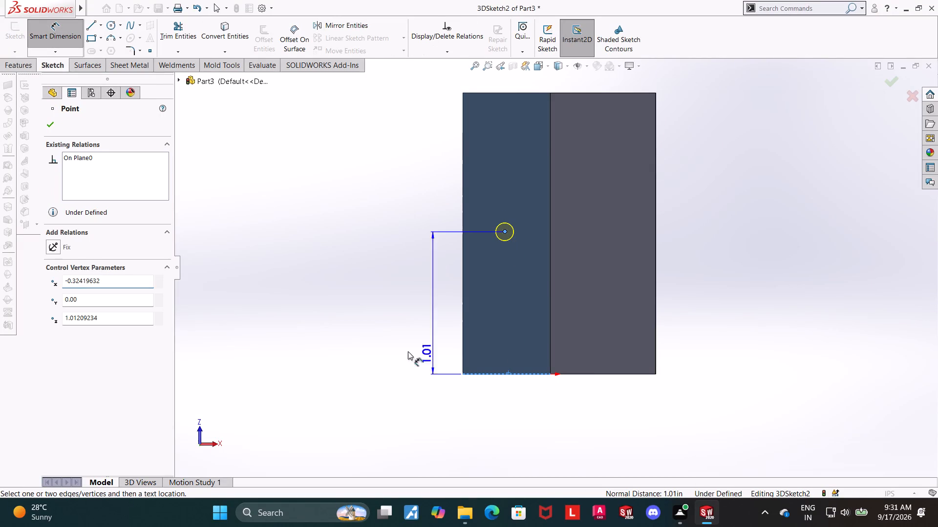
click(398, 349)
key(1)
key(Return)
key(Escape)
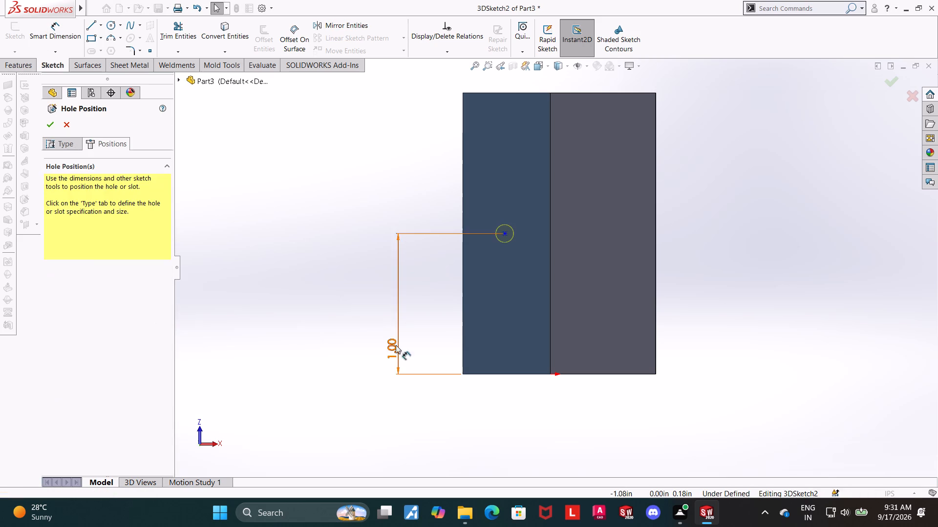
Dimension the dowel hole's centre 0.3125 in from the block's long outer edge and finish the hole.
click(67, 28)
click(505, 235)
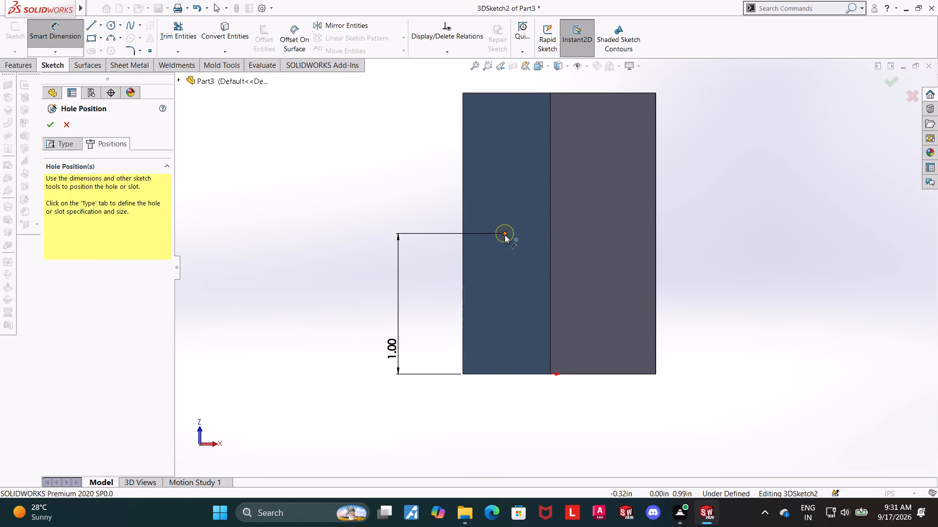
click(462, 213)
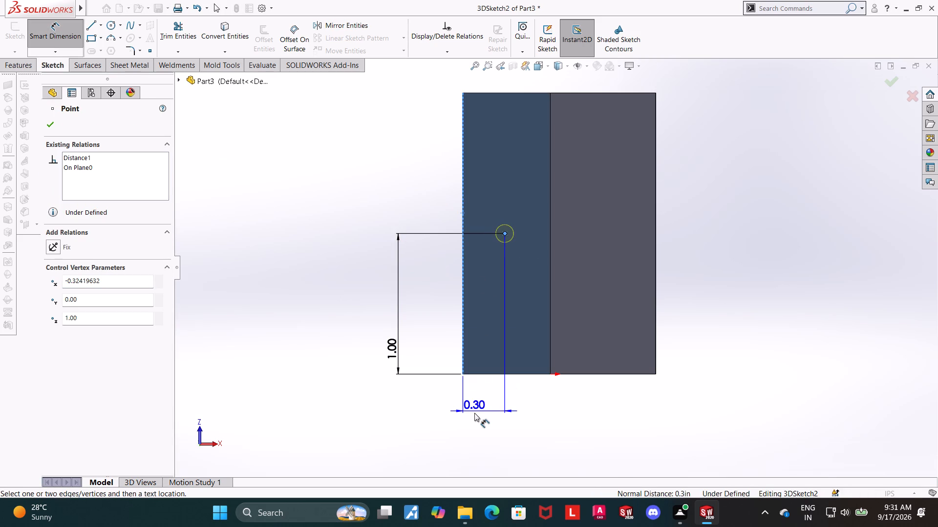
click(474, 413)
text(0.312)
key(5)
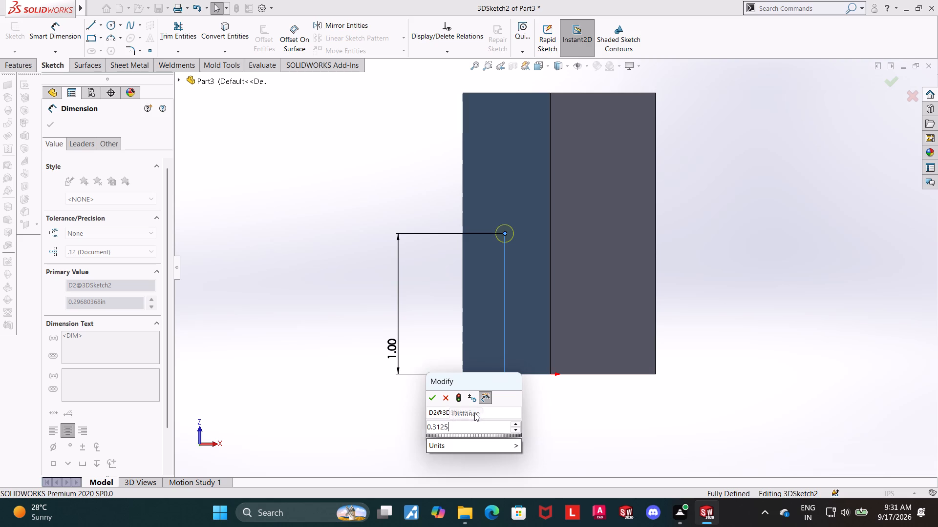
key(Return)
key(Escape)
key(Escape)
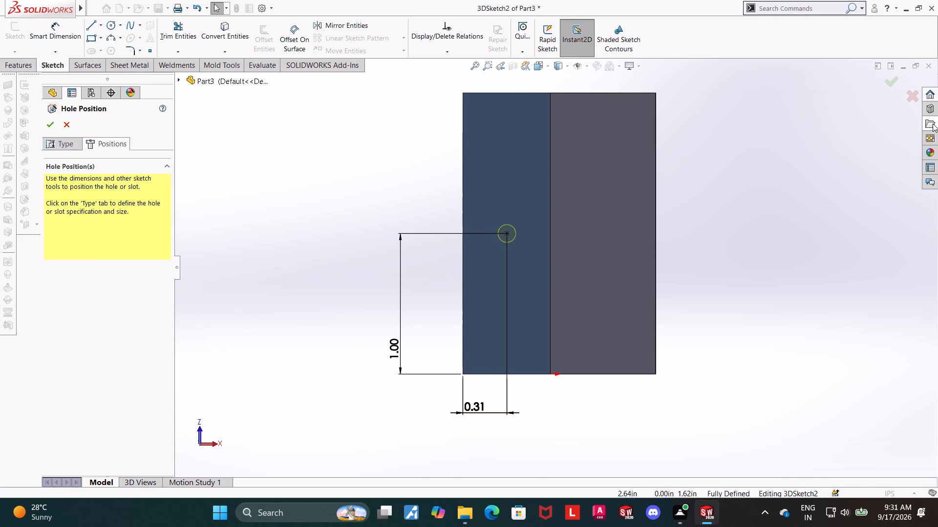
click(886, 86)
Examine the block from several angles in wireframe display to check the new dowel hole's shape and depth.
middle_drag(691, 277, 699, 421)
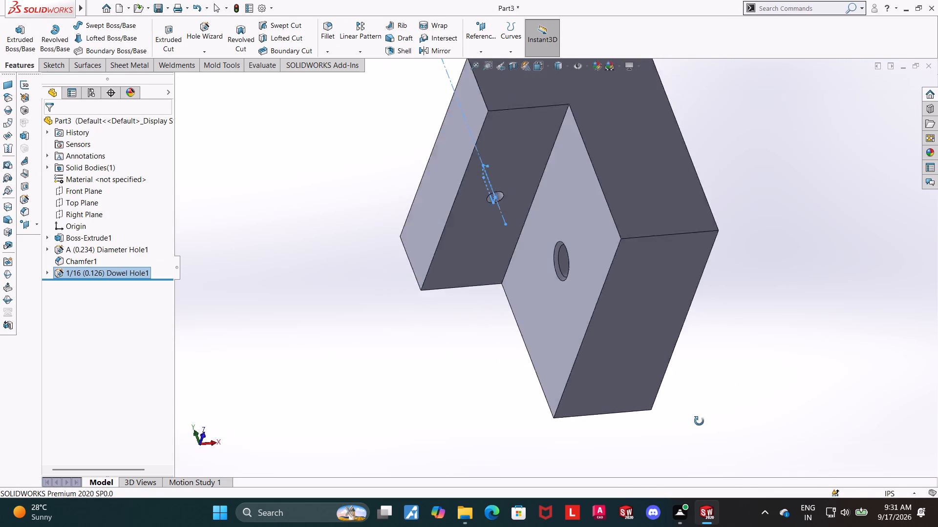
middle_drag(699, 421, 751, 444)
click(784, 336)
middle_drag(779, 305, 812, 331)
click(564, 64)
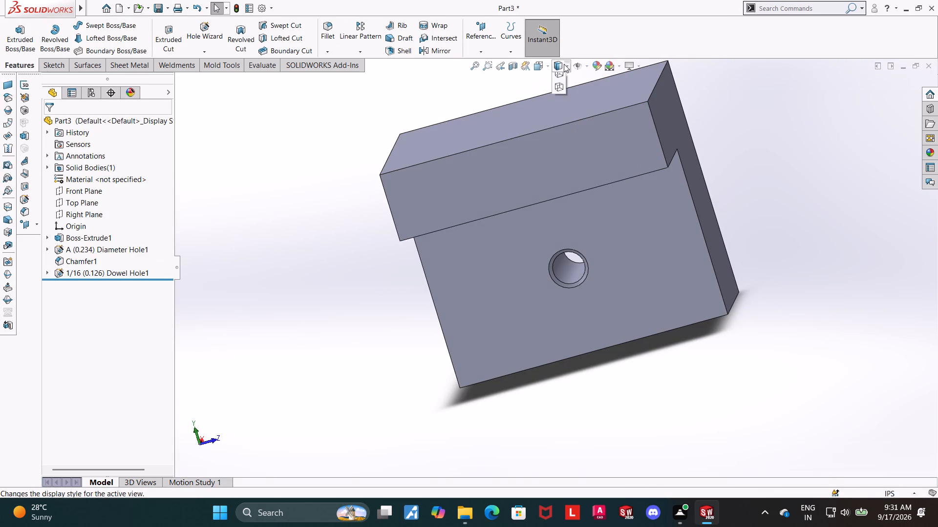
click(559, 135)
click(772, 195)
middle_drag(760, 203, 769, 227)
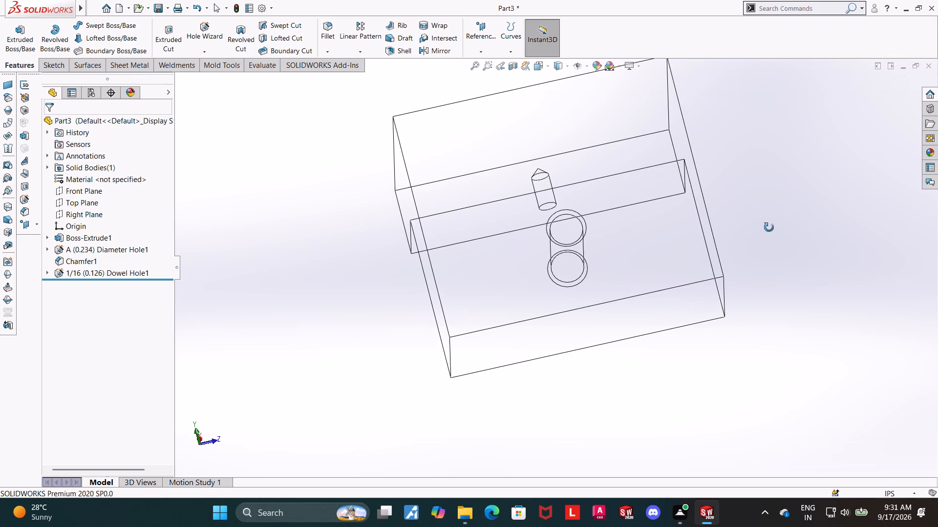
middle_drag(769, 227, 770, 225)
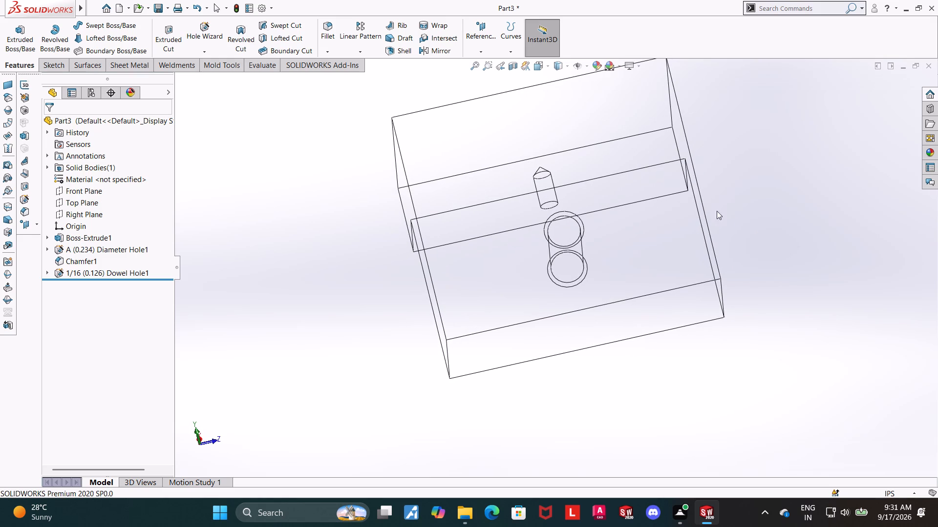
middle_drag(745, 175, 714, 224)
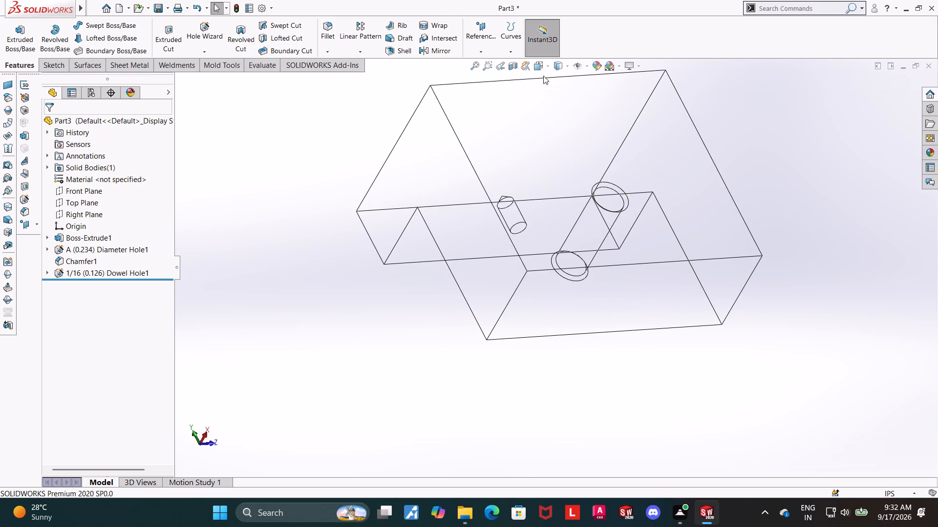
Switch the display style to Hidden Lines Visible and examine both holes in the block from several angles.
click(564, 64)
click(561, 118)
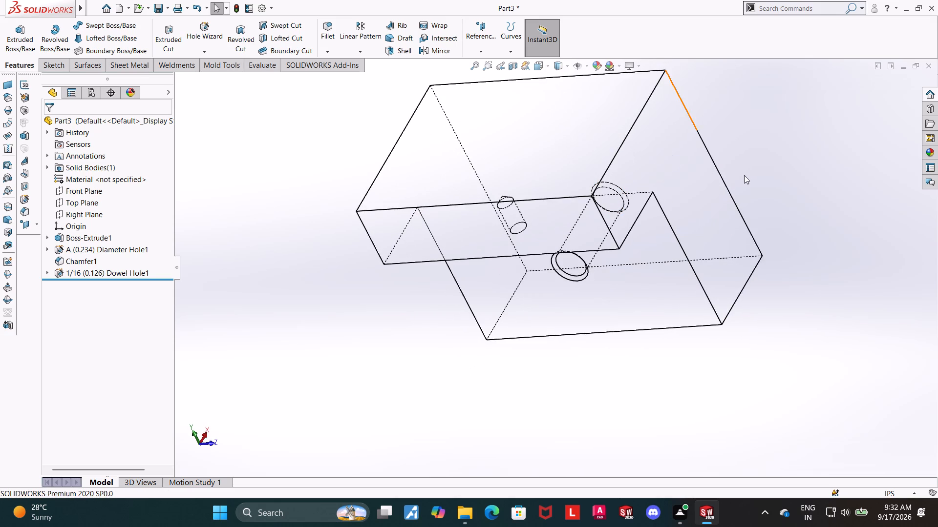
middle_drag(748, 191, 772, 130)
middle_drag(744, 155, 741, 164)
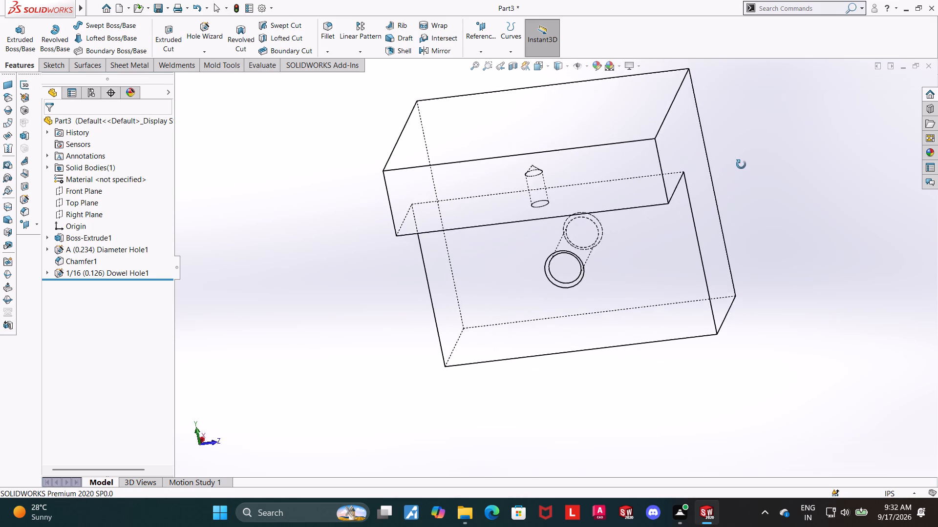
middle_drag(741, 164, 750, 132)
middle_drag(785, 240, 780, 140)
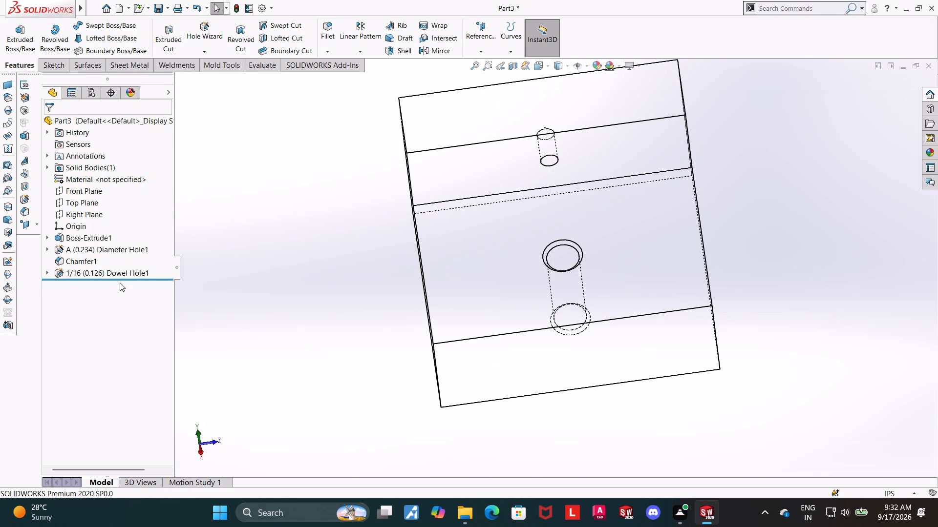
click(309, 254)
middle_drag(717, 231, 718, 149)
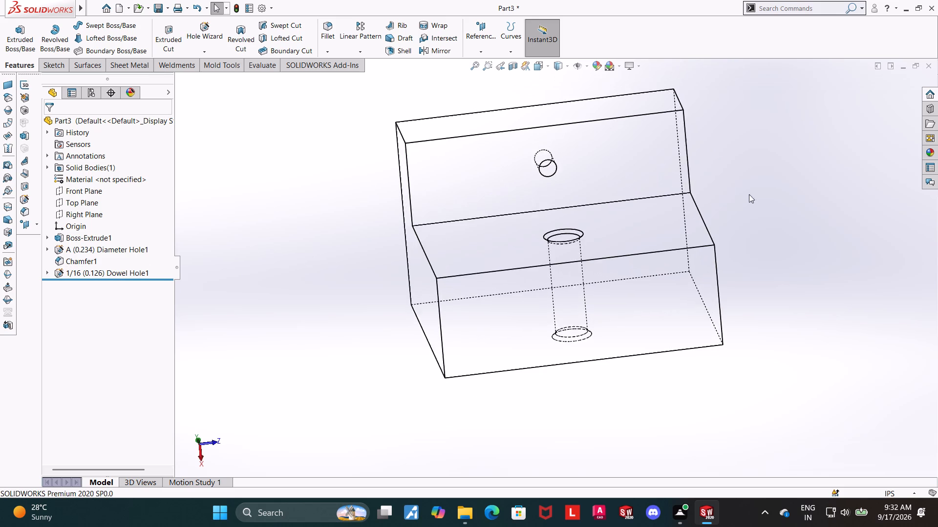
scroll(754, 199, up, 3)
middle_drag(358, 355, 485, 409)
middle_drag(502, 232, 464, 349)
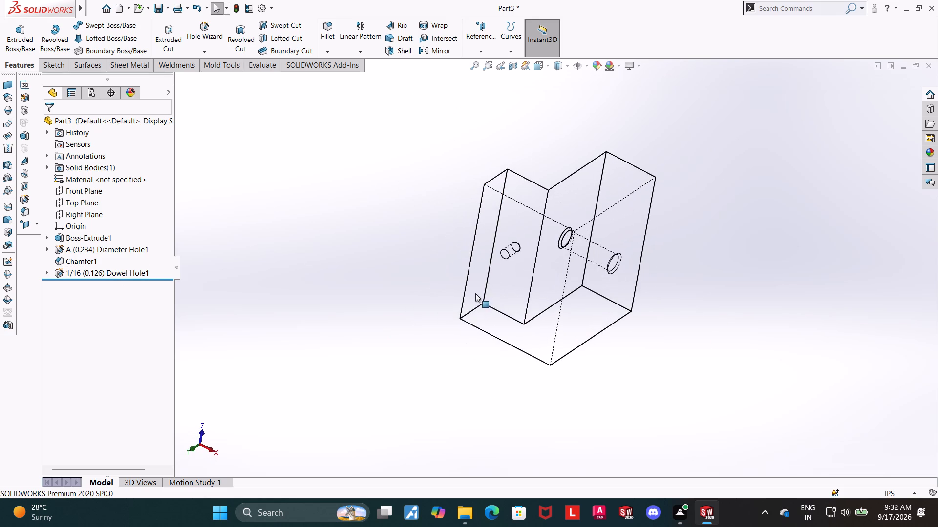
Start a new Hole Wizard hole and orient the view square to the flat face opposite the dowel hole's opening.
click(511, 274)
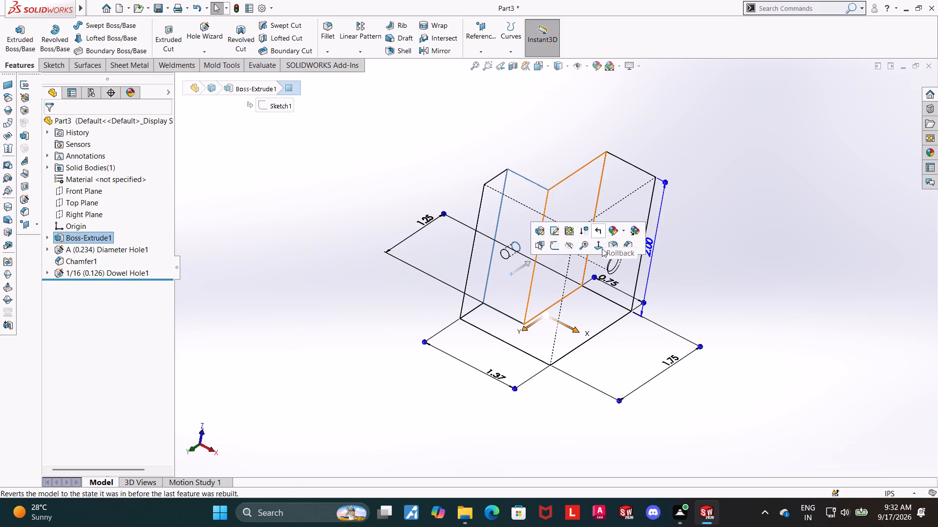
click(601, 247)
click(768, 298)
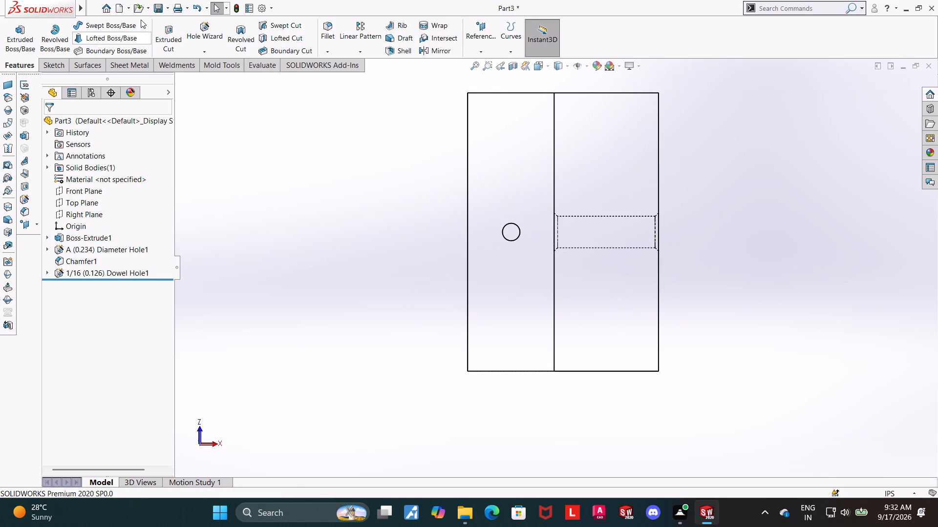
click(215, 31)
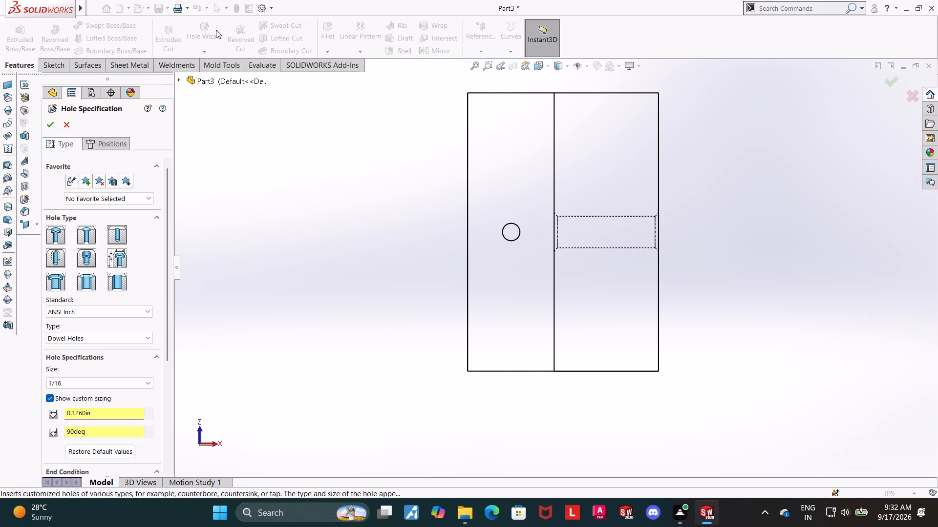
scroll(230, 34, up, 5)
scroll(411, 243, up, 6)
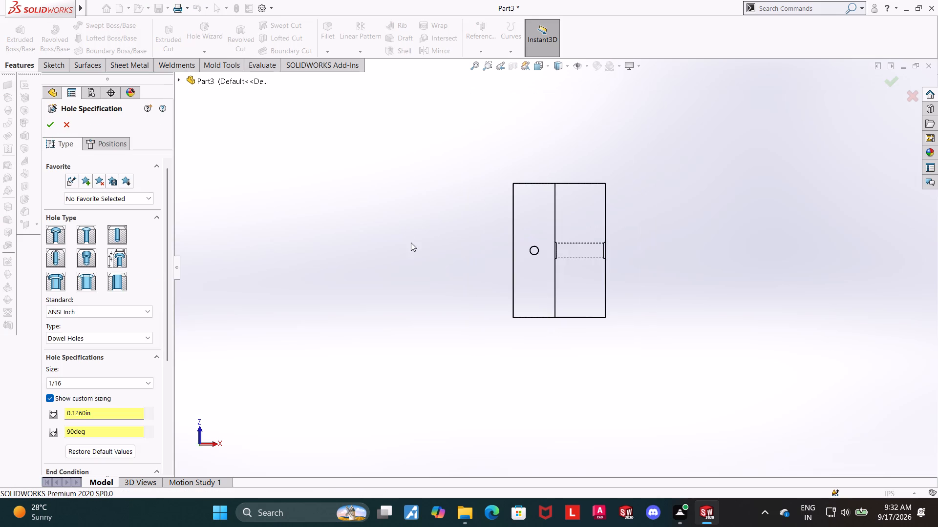
scroll(436, 224, up, 1)
middle_drag(436, 224, 488, 435)
middle_drag(528, 134, 538, 292)
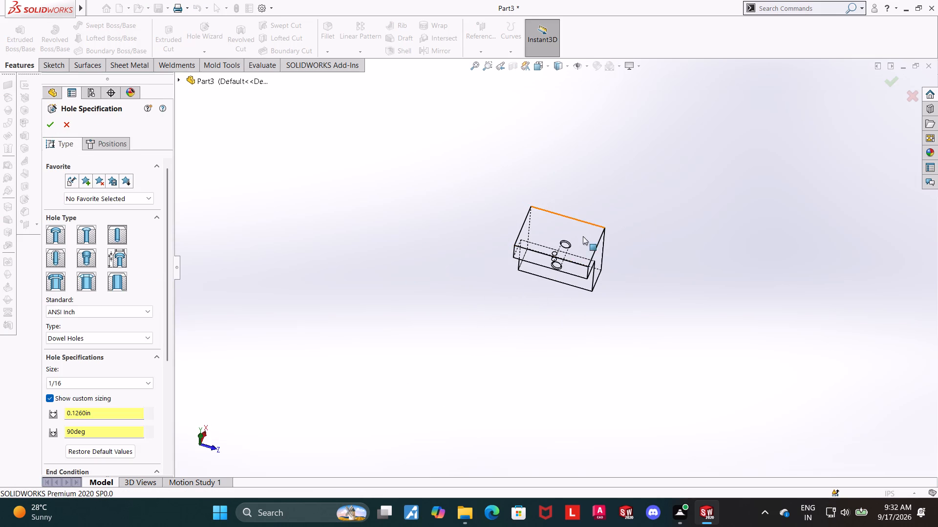
click(583, 236)
click(584, 234)
click(540, 67)
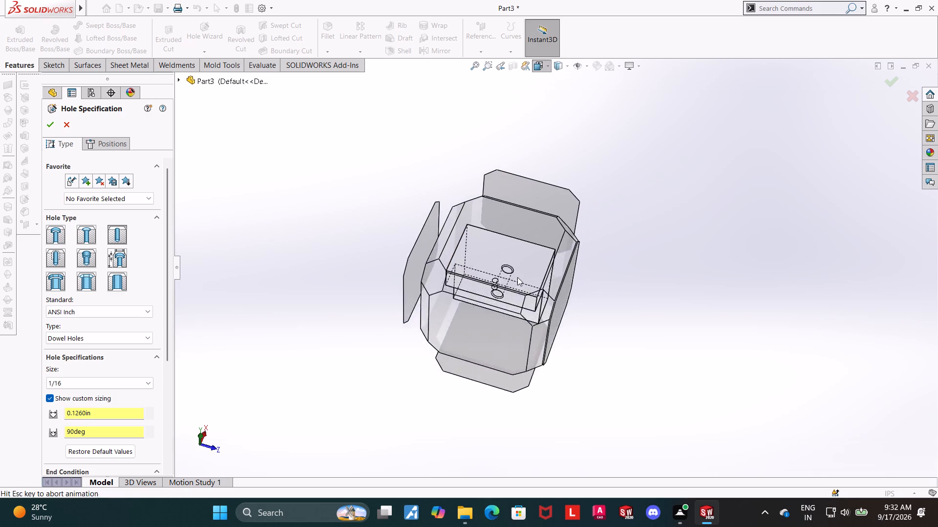
click(475, 274)
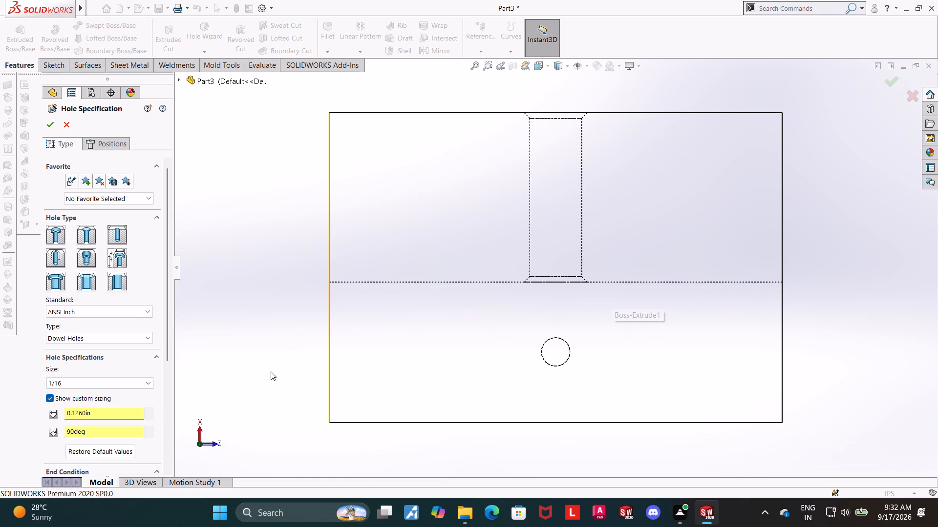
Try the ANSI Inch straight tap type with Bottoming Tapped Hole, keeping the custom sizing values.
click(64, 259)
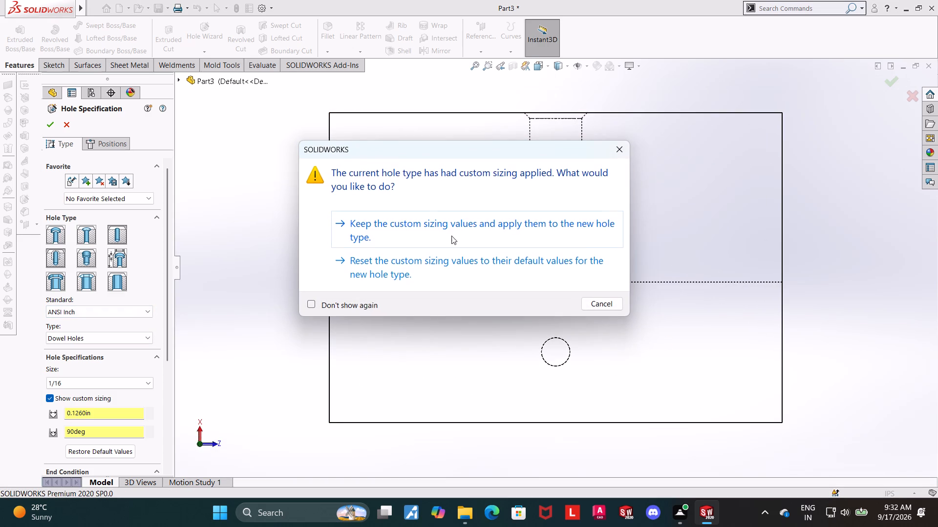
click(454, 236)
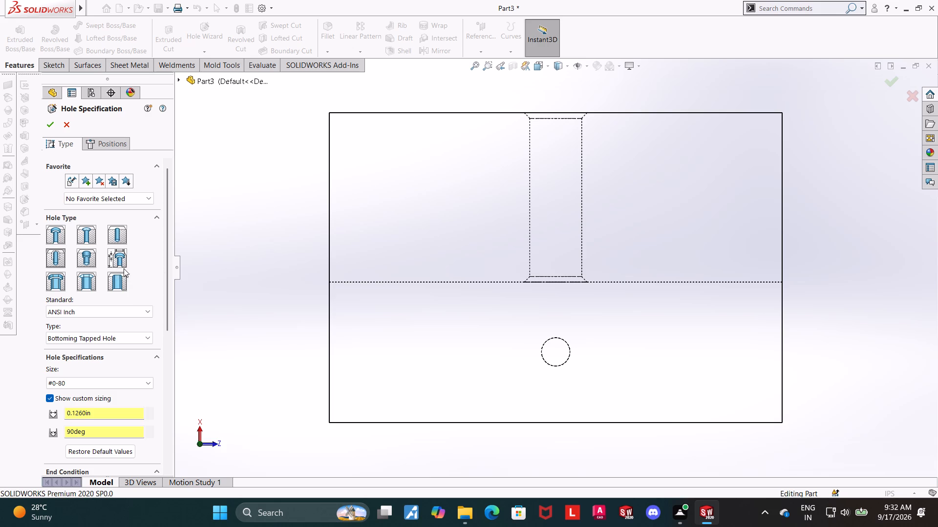
Set the Hole Wizard hole to the Countersink type in ANSI Inch for Flat Head Screw (100).
scroll(702, 322, up, 3)
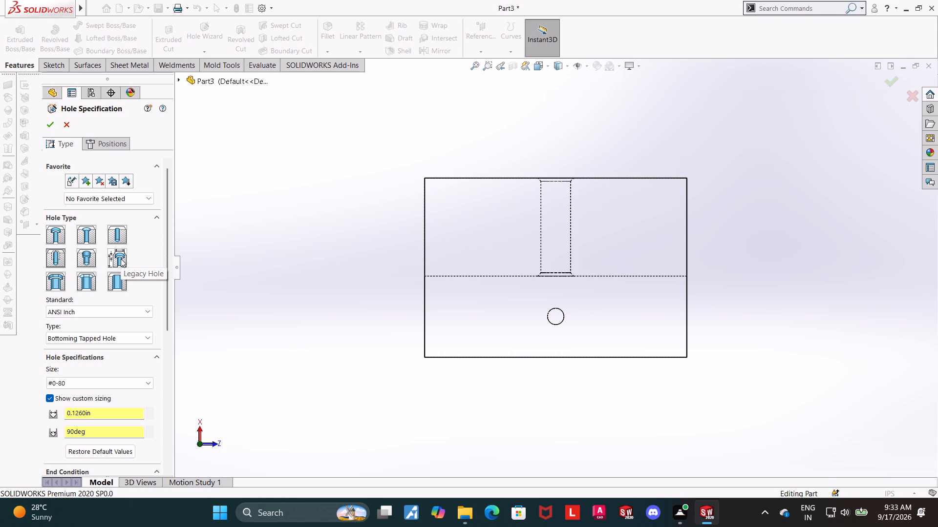
click(88, 234)
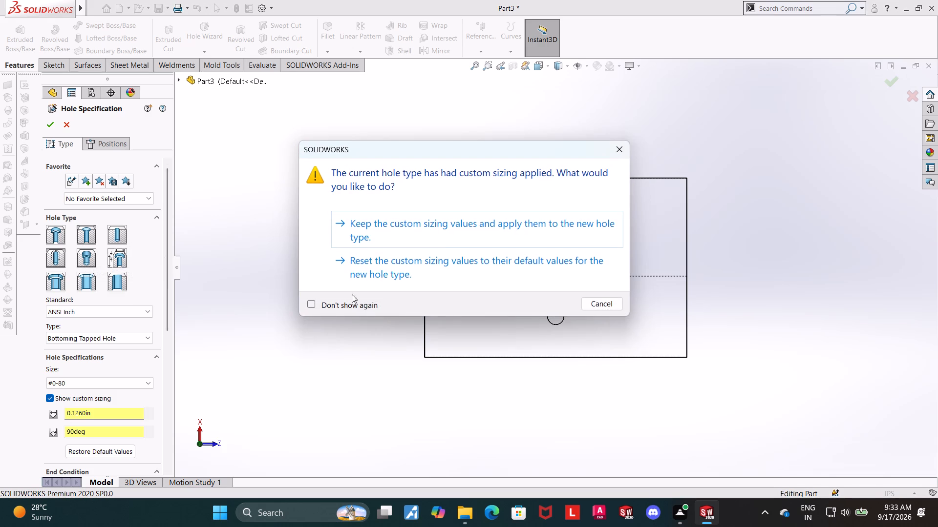
click(441, 236)
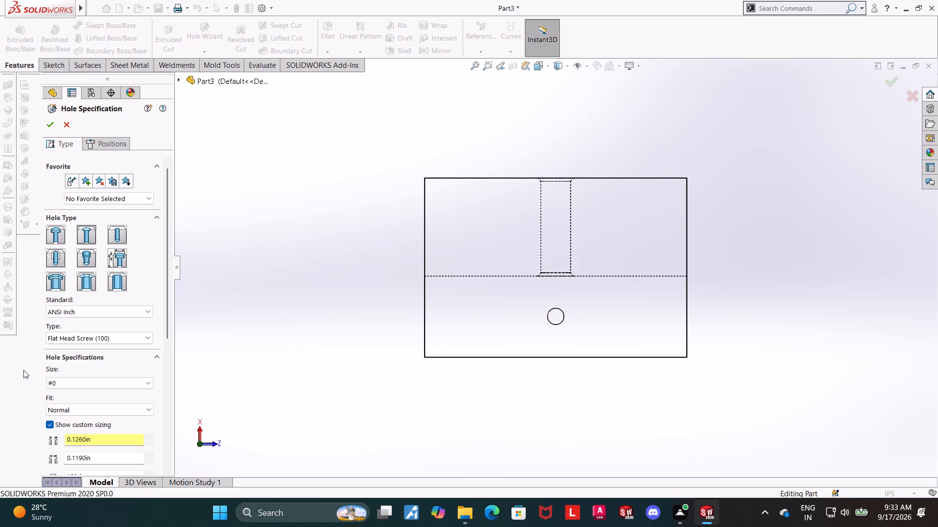
click(75, 340)
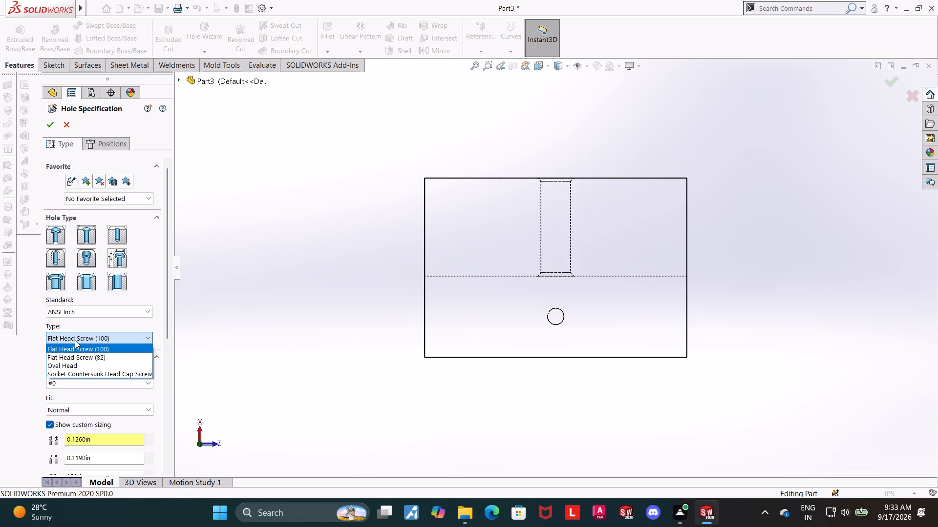
scroll(87, 357, down, 2)
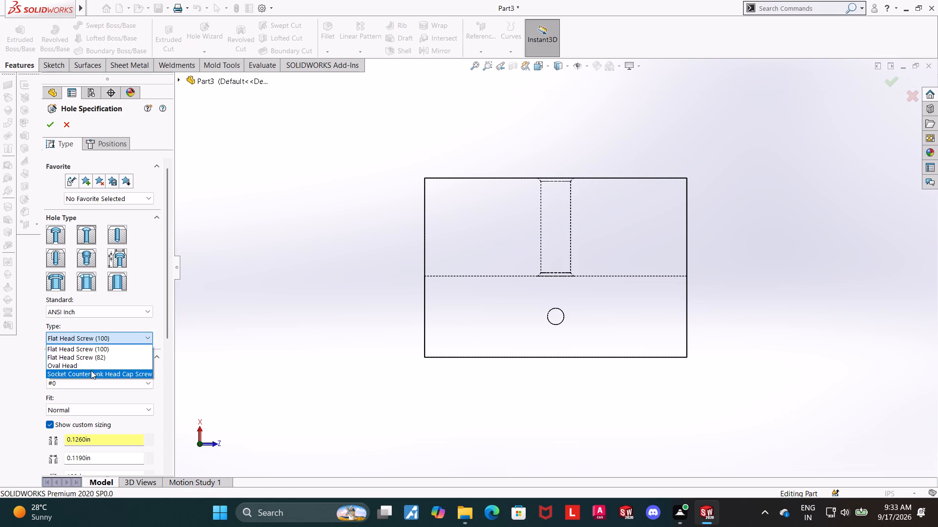
click(96, 349)
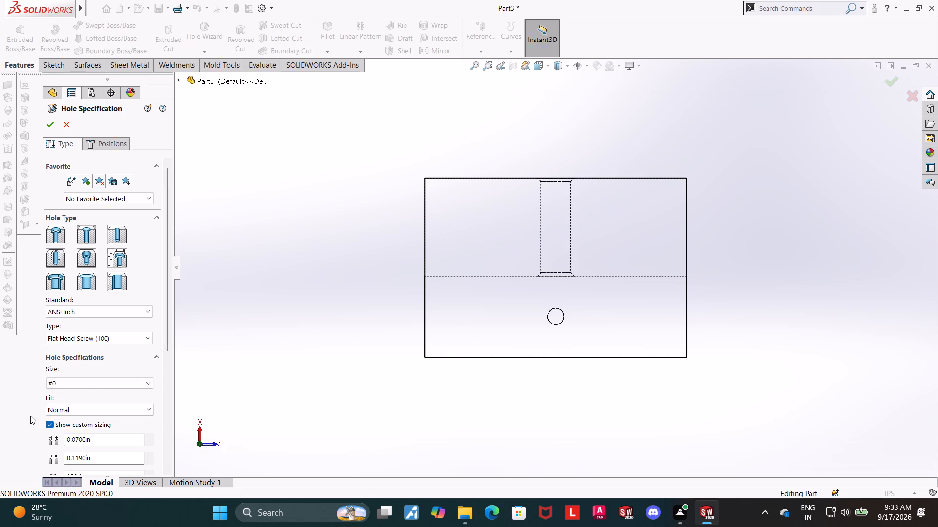
scroll(28, 416, down, 1)
Set the countersink's custom sizing to 0.266 in through hole diameter, 0.52 in countersink diameter and 82° countersink angle.
drag(109, 439, 34, 442)
text(0.)
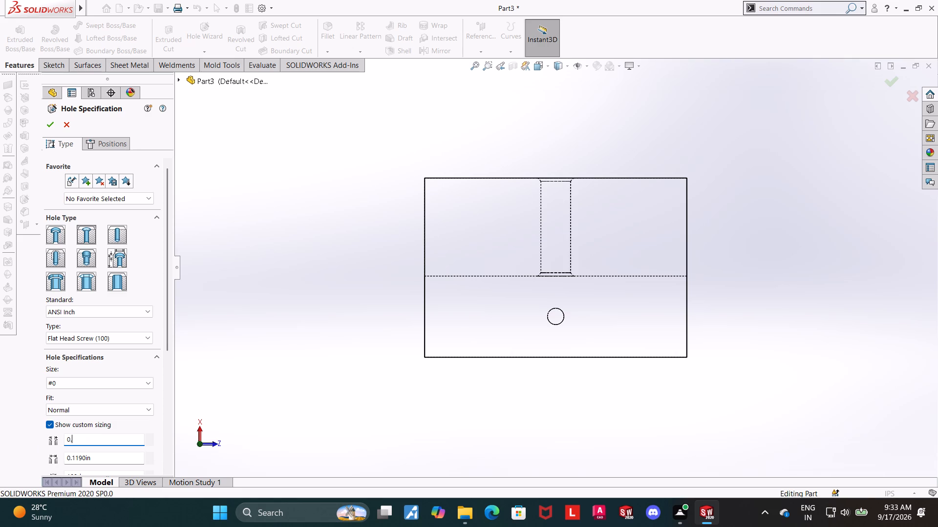
key(2)
text(66)
key(Return)
scroll(4, 374, down, 2)
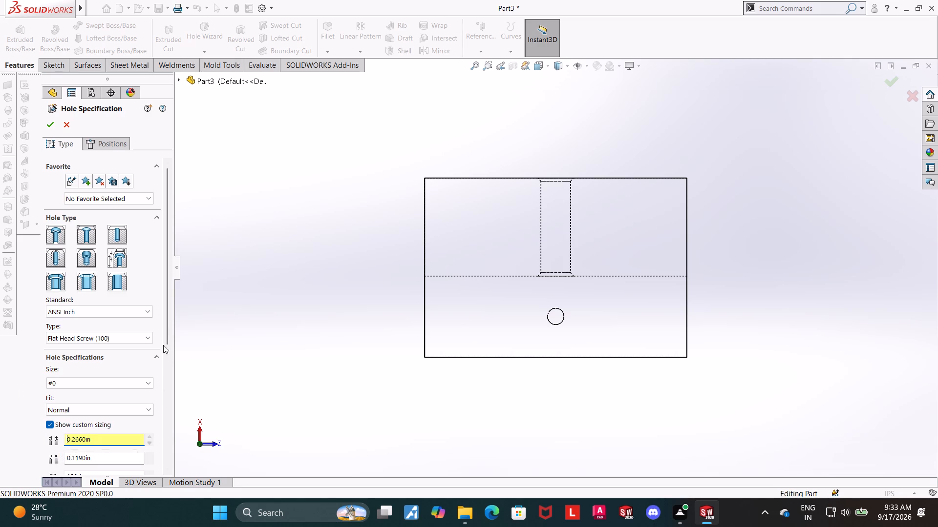
drag(168, 324, 165, 378)
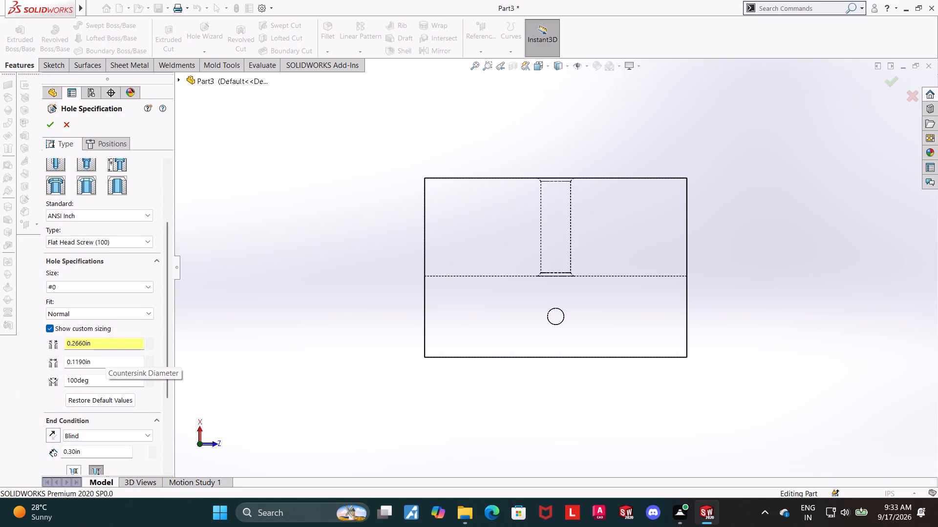
drag(106, 363, 20, 368)
text(0.53)
key(BackSpace)
key(2)
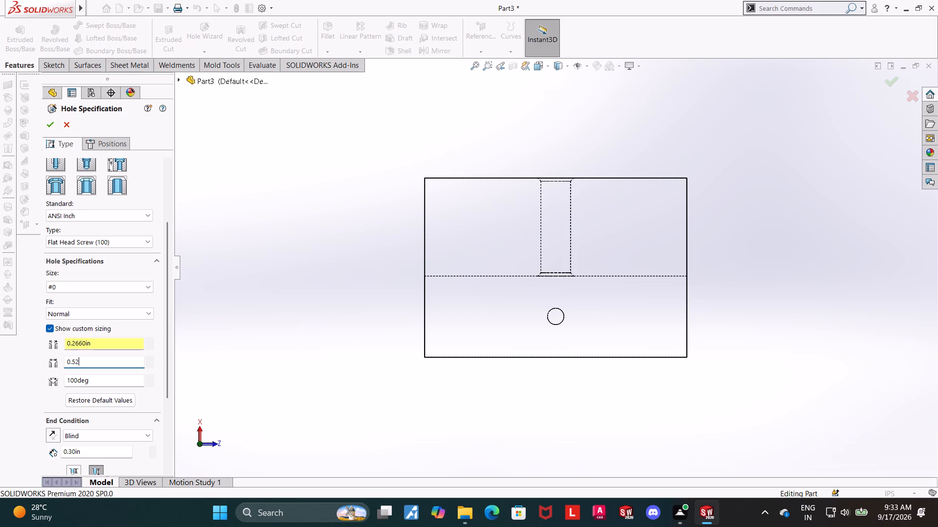
key(Return)
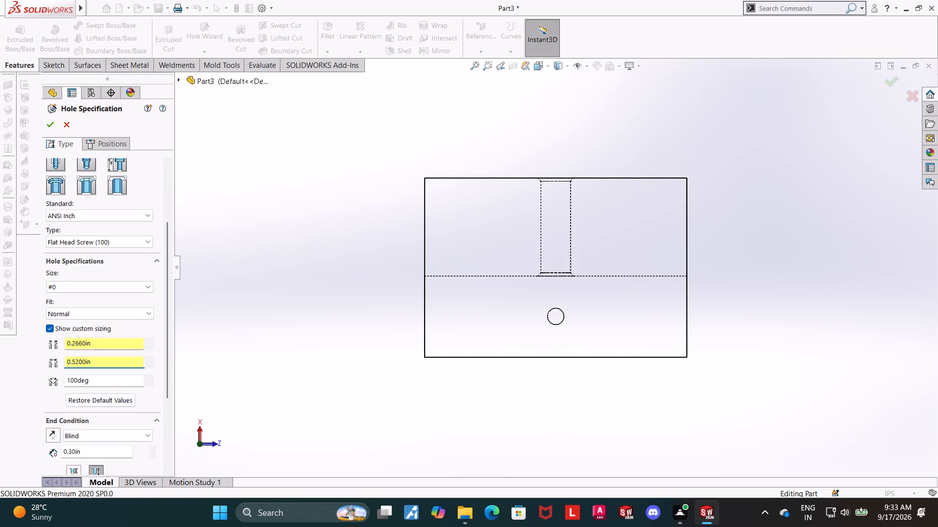
drag(105, 379, 0, 385)
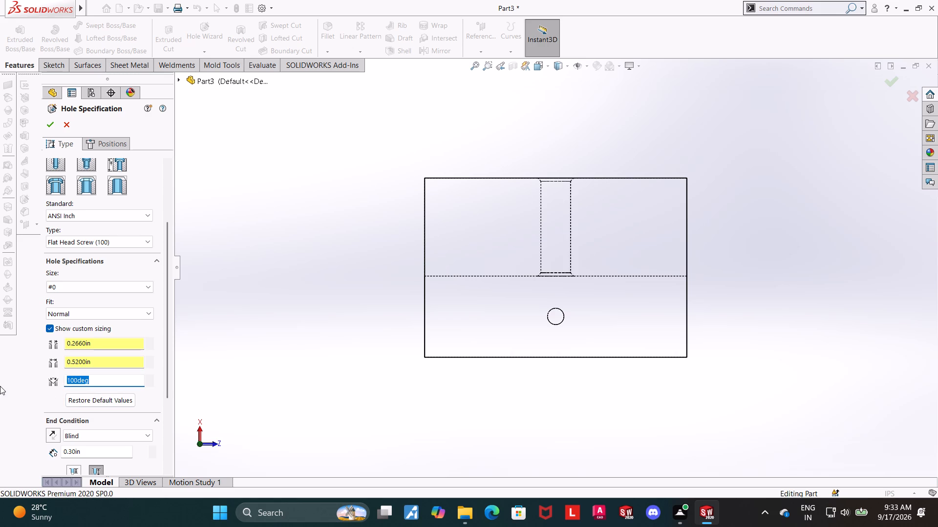
key(8)
key(2)
key(Return)
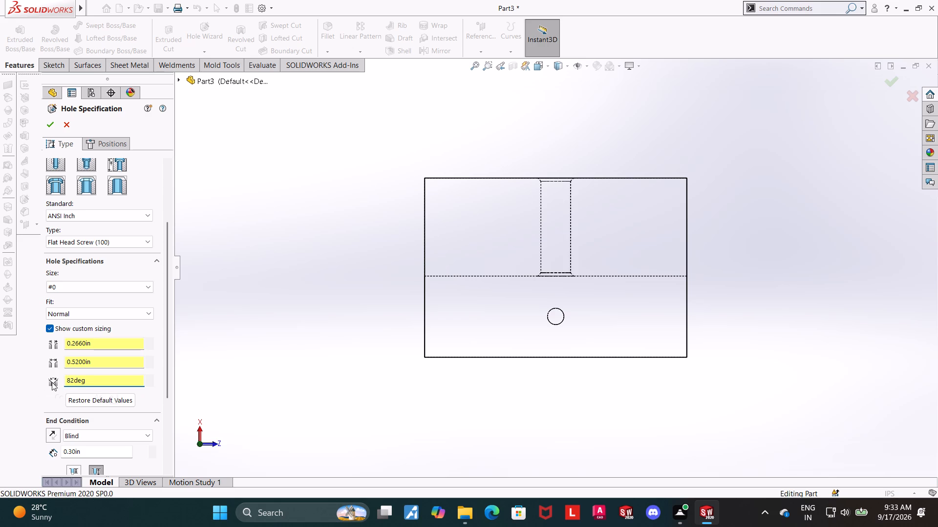
Set the countersunk hole's end condition to Through All.
scroll(259, 368, down, 1)
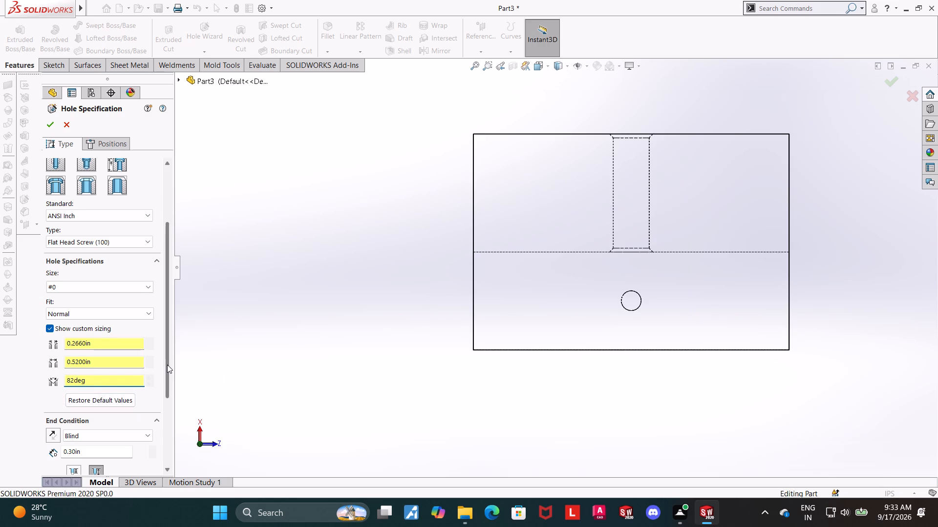
drag(167, 365, 166, 398)
click(99, 378)
click(87, 395)
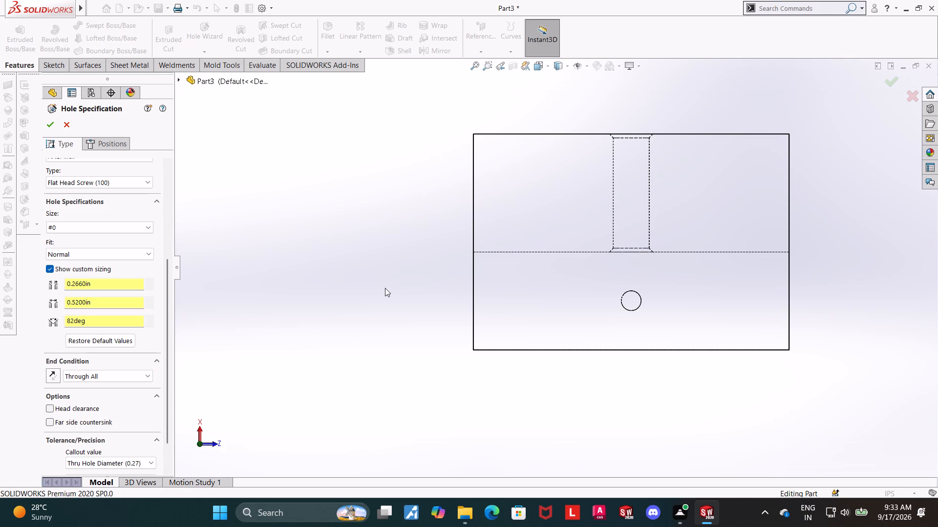
Using a 3D sketch, place the countersunk hole on the flat face about 0.58 in from the dowel hole's centre and 0.31 in from the nearest long edge.
click(97, 139)
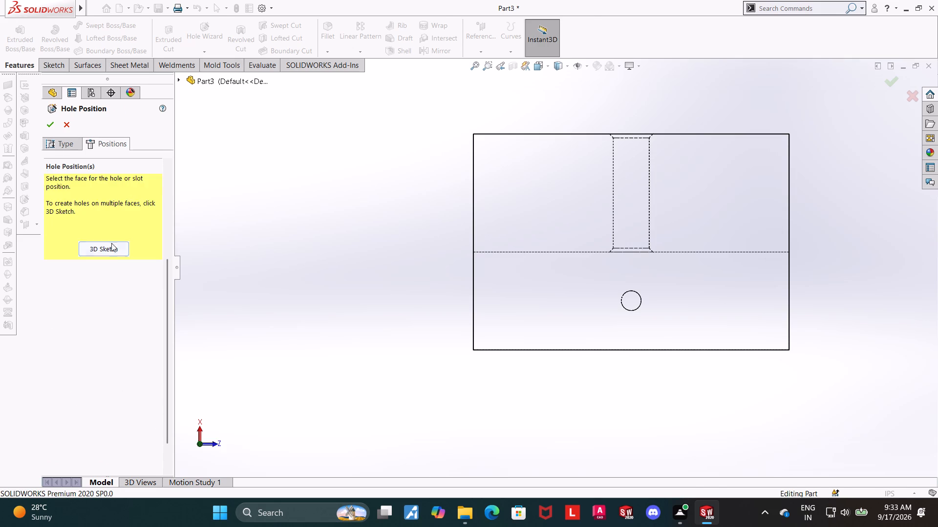
click(111, 244)
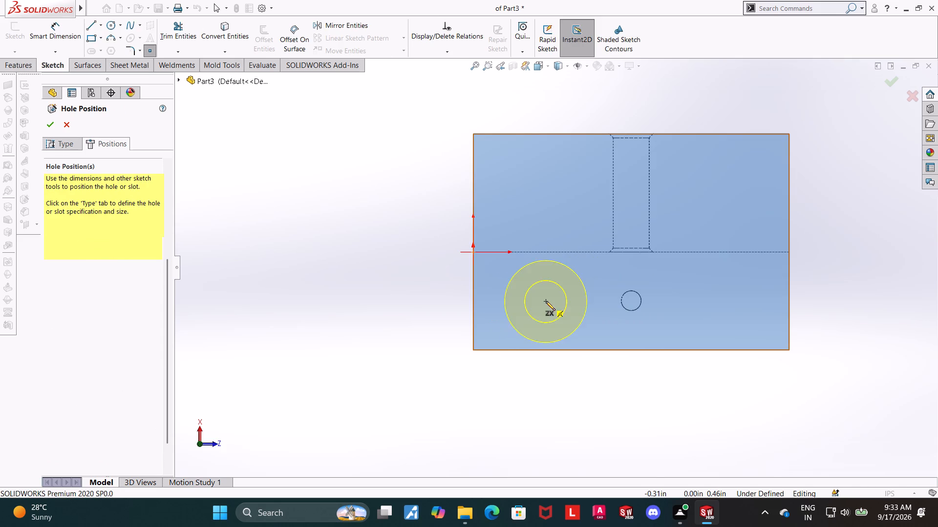
click(546, 301)
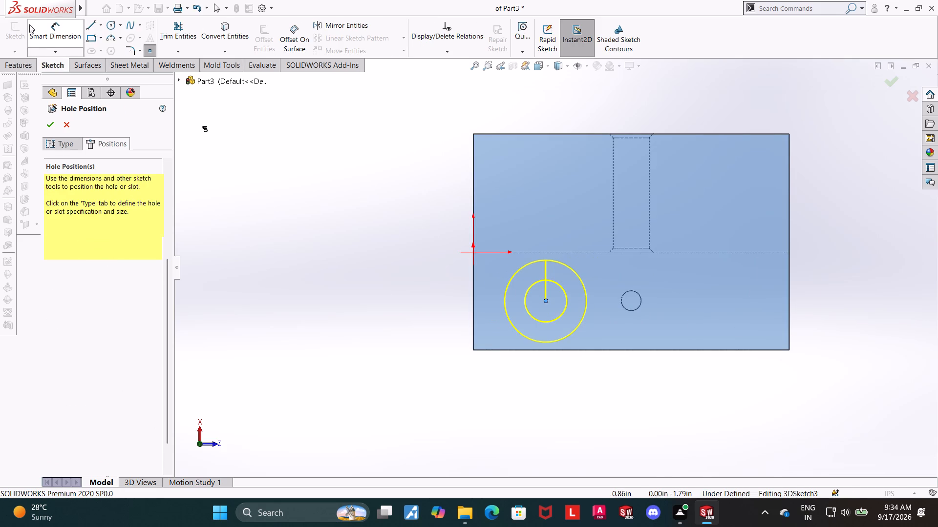
Dimension the countersunk hole's centre 0.3125 in from the face's long edge nearest the dowel hole.
click(48, 26)
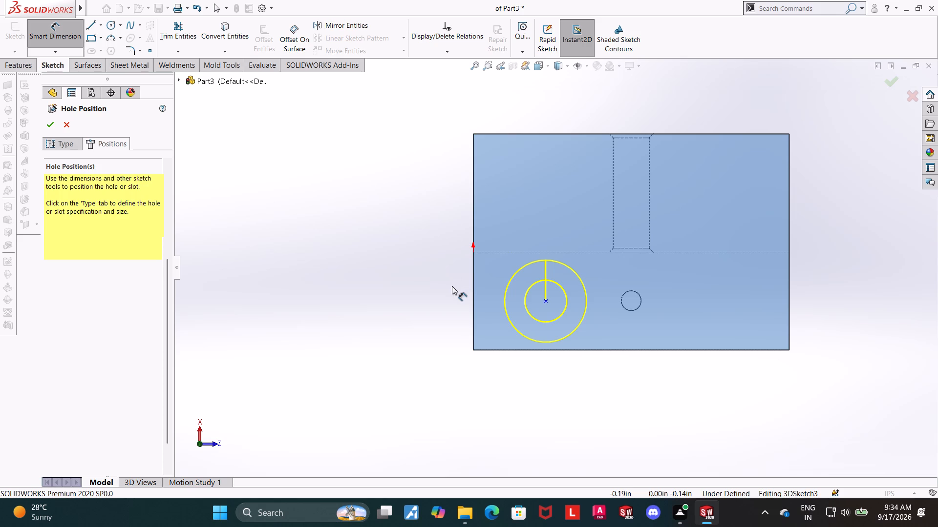
click(547, 302)
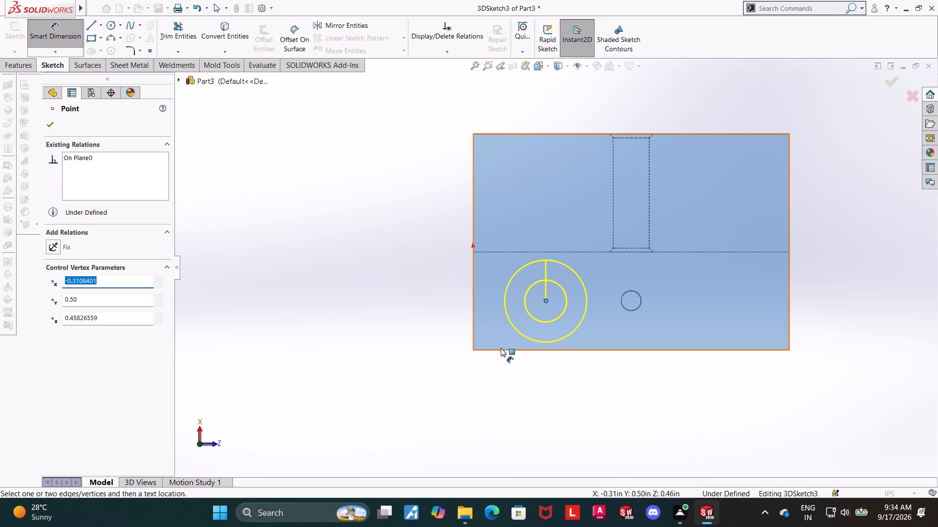
click(502, 350)
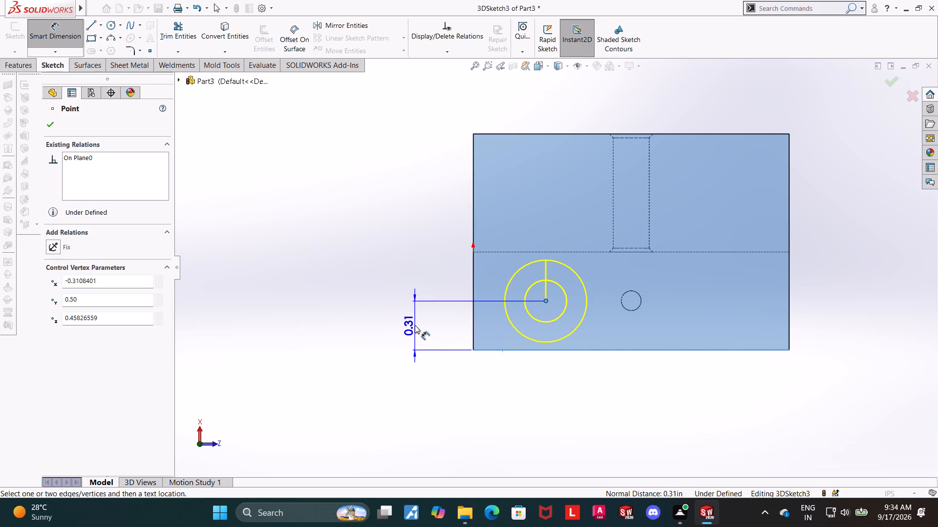
click(415, 325)
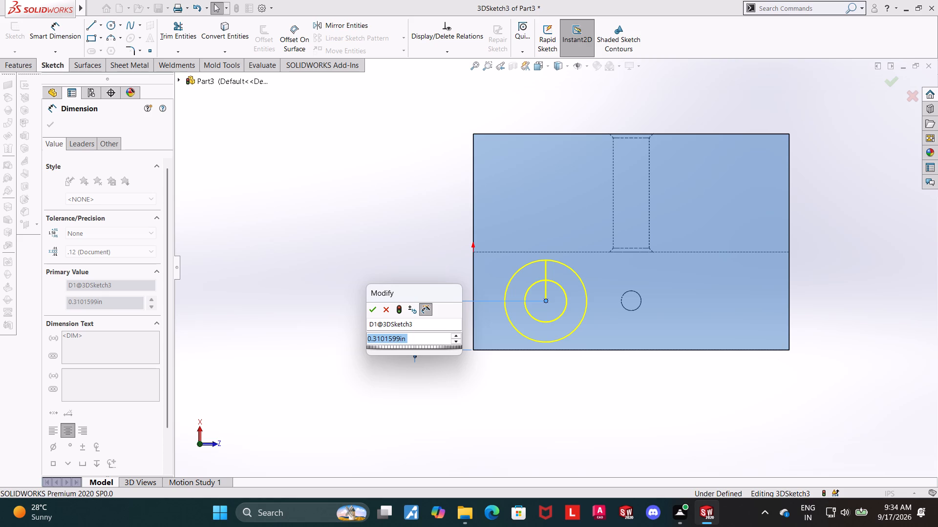
text(0.)
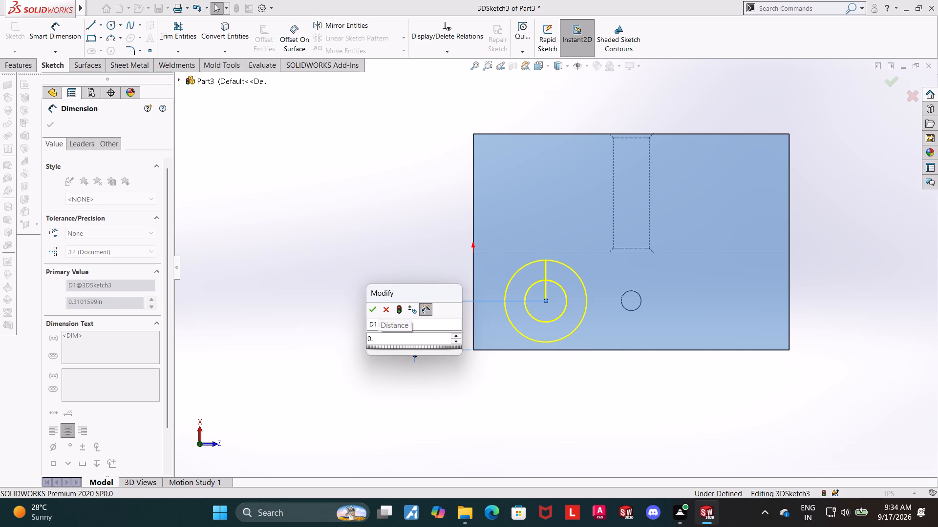
text(312)
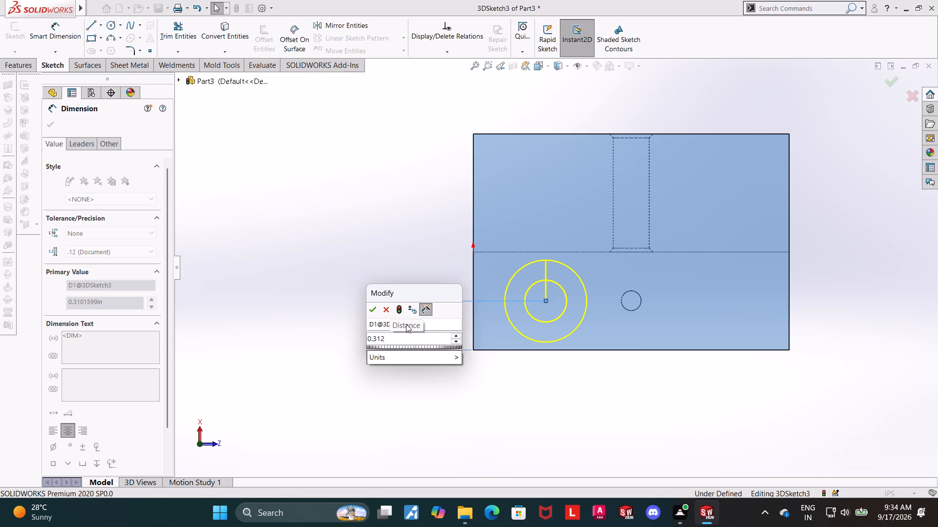
key(5)
key(Return)
key(Escape)
key(Escape)
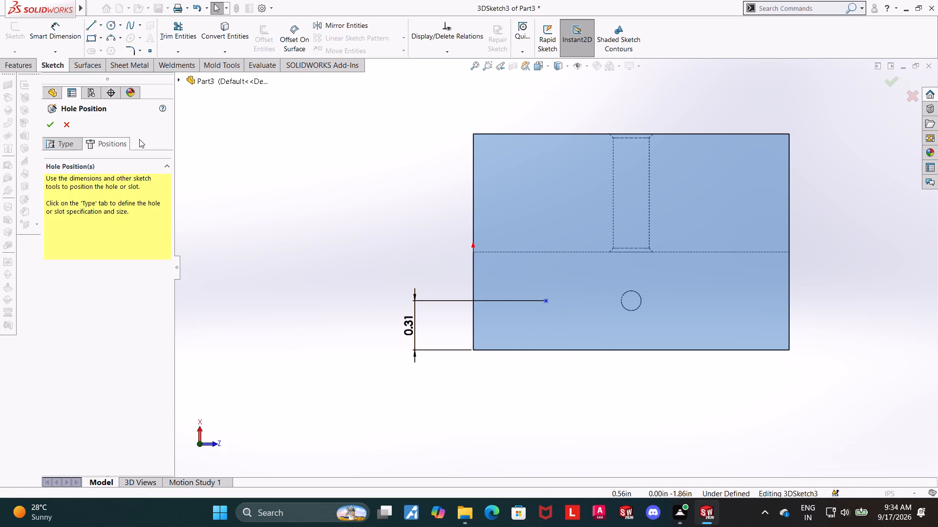
Dimension the countersunk hole's centre 0.5 in from the dowel hole's centre and finish the hole.
click(70, 25)
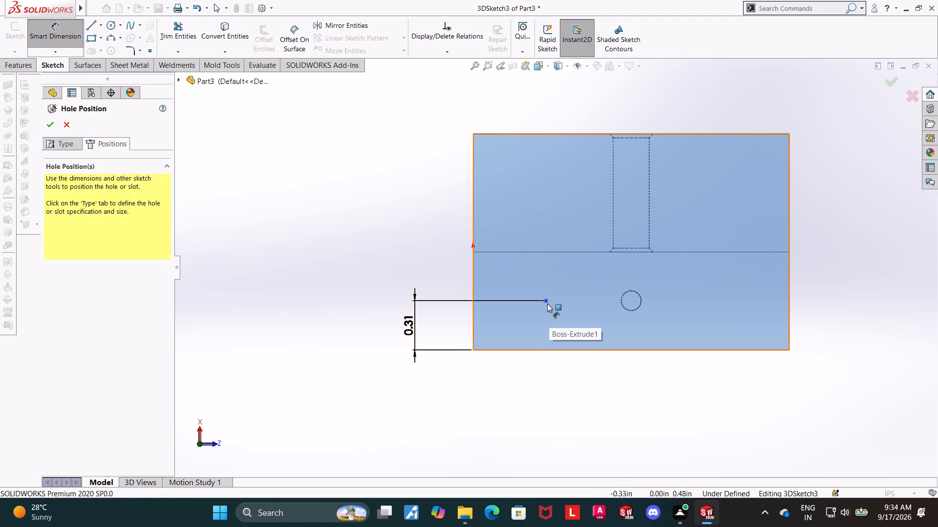
click(547, 302)
click(632, 301)
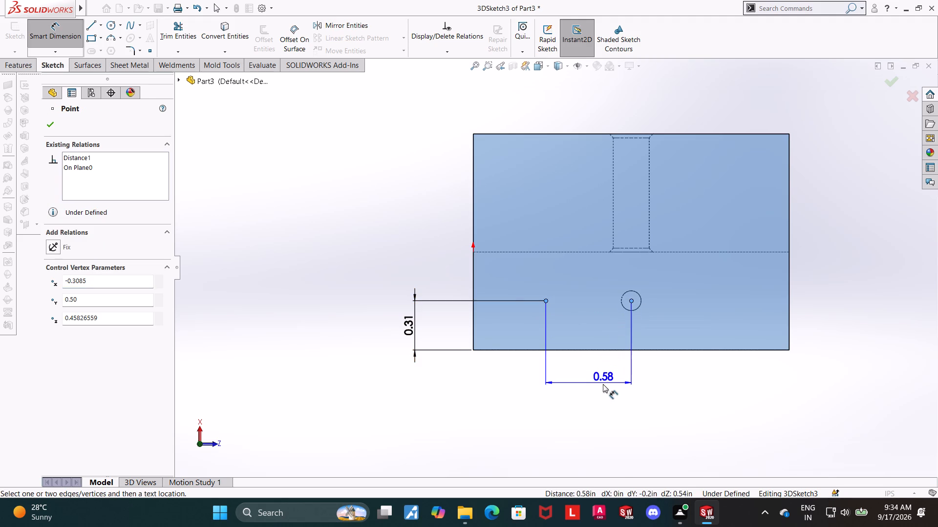
click(603, 386)
text(0.)
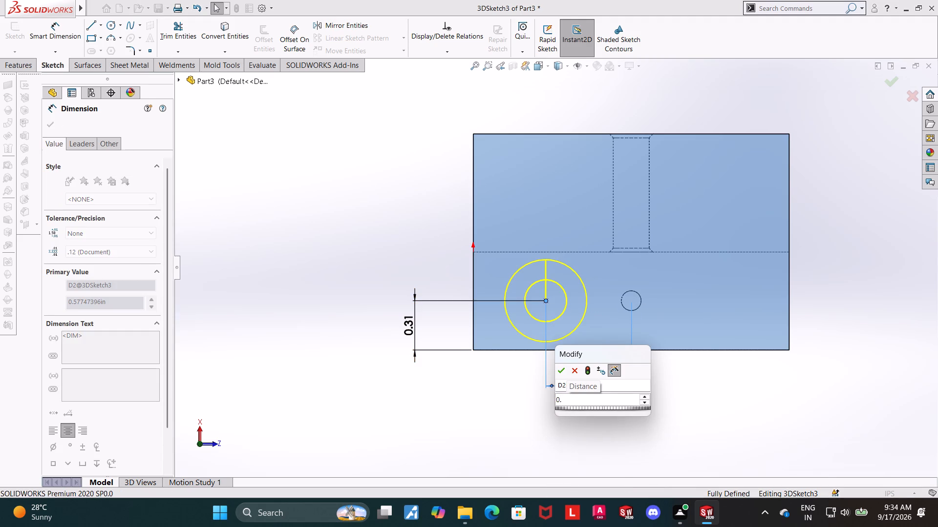
key(5)
key(Return)
key(Escape)
key(Escape)
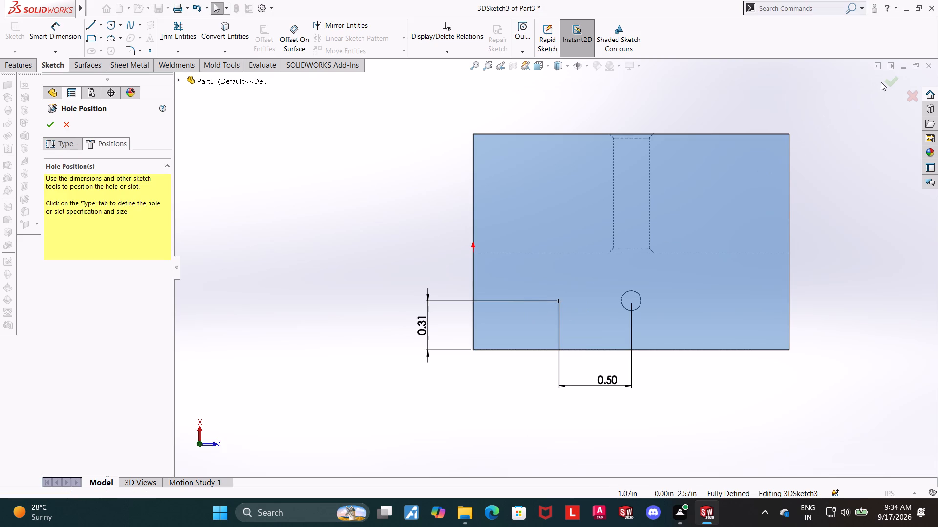
click(885, 81)
Examine the countersunk hole and the block's other holes from several angles, including the standard Left view.
middle_drag(815, 348, 816, 338)
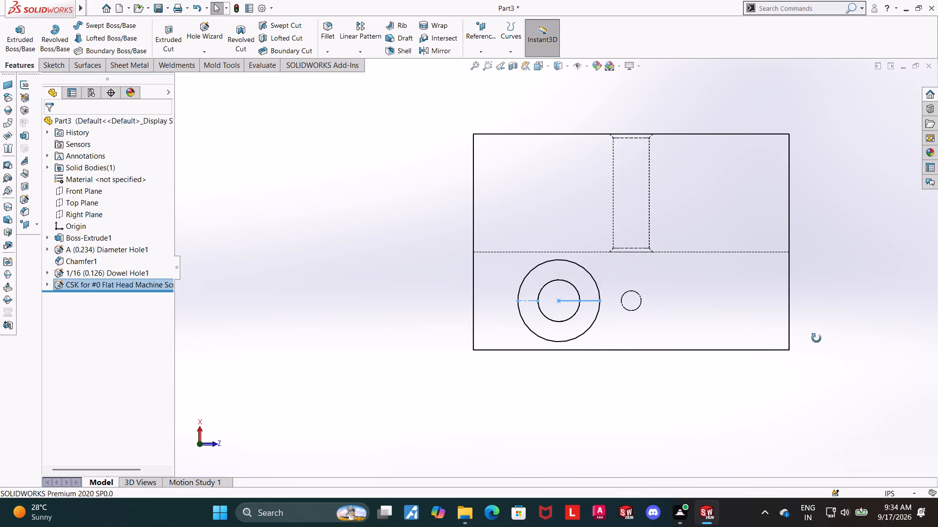
middle_drag(816, 338, 820, 196)
click(801, 279)
scroll(818, 308, up, 4)
middle_drag(773, 280, 786, 196)
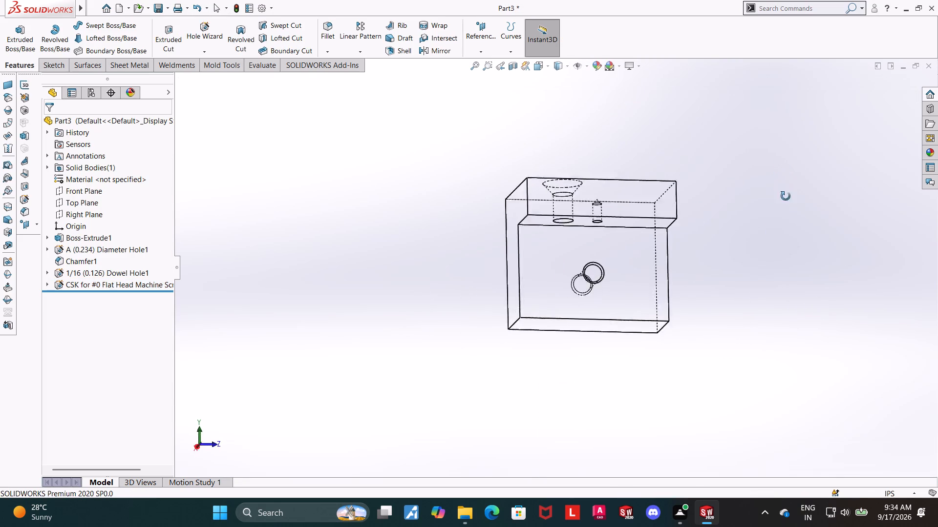
middle_drag(786, 196, 767, 224)
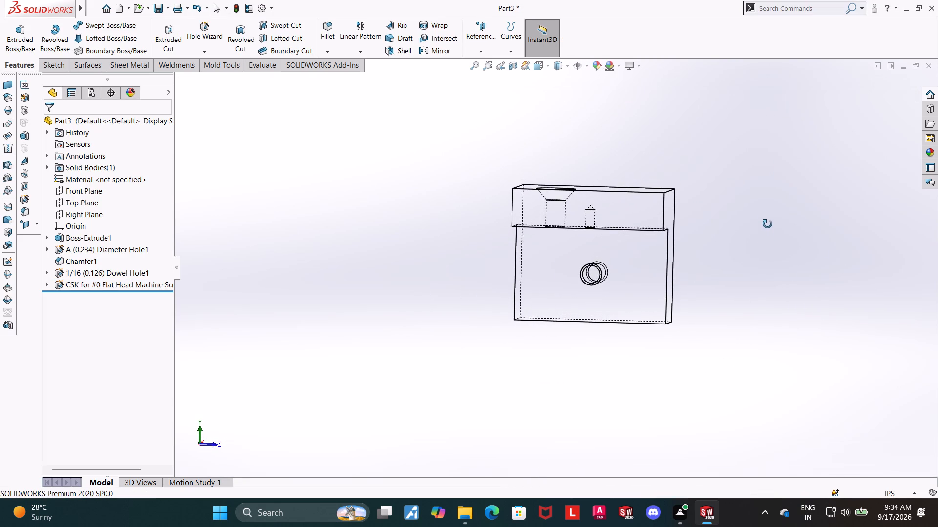
middle_drag(767, 224, 775, 210)
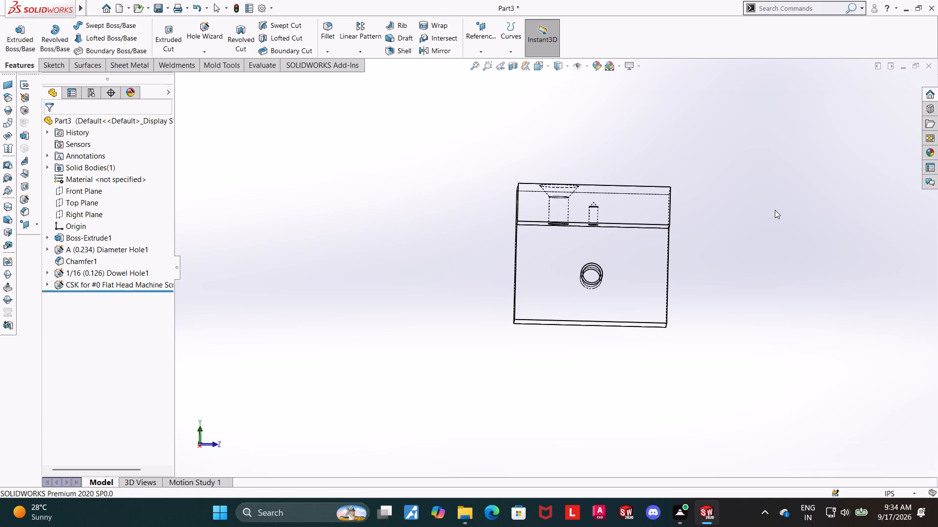
click(535, 67)
click(473, 289)
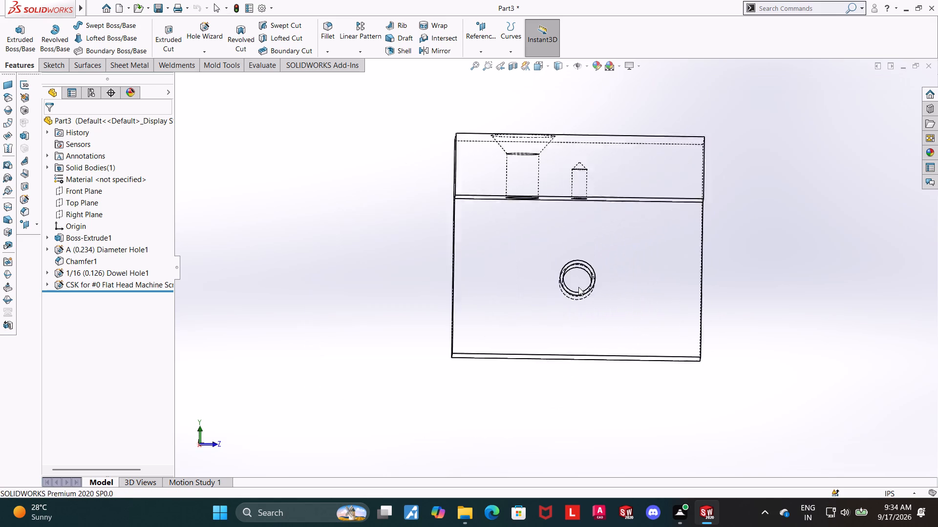
scroll(829, 269, up, 4)
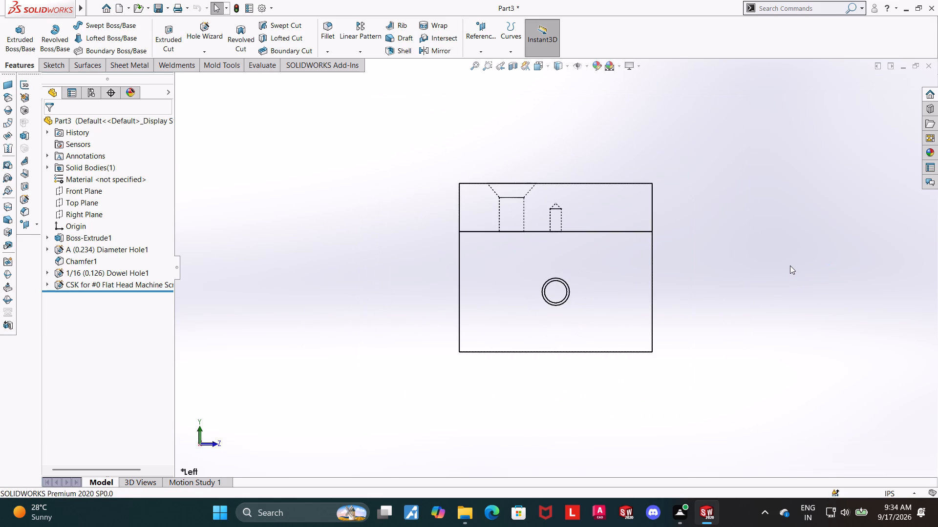
middle_drag(738, 208, 736, 300)
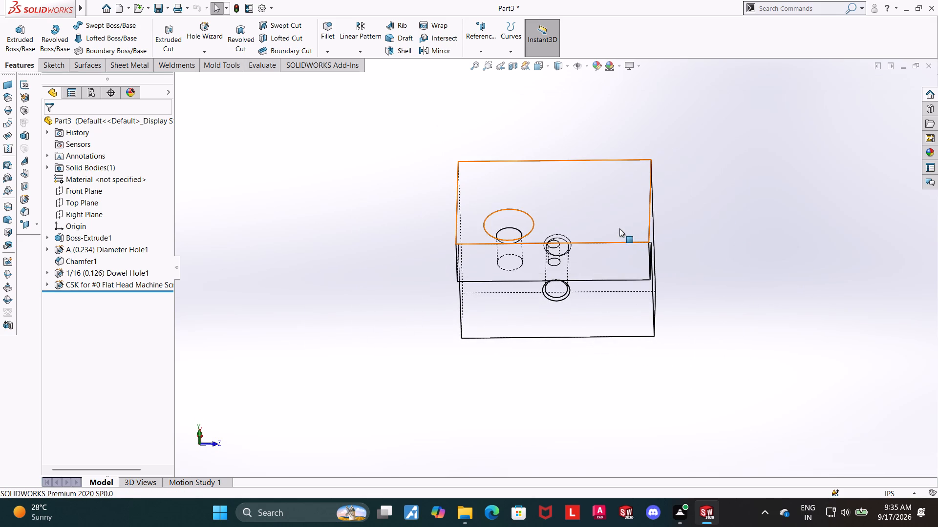
middle_drag(256, 296, 256, 343)
Start a counterbored hole with the Hole Wizard, using the ANSI Inch standard, Hex Bolt type and 1/4 size.
click(537, 68)
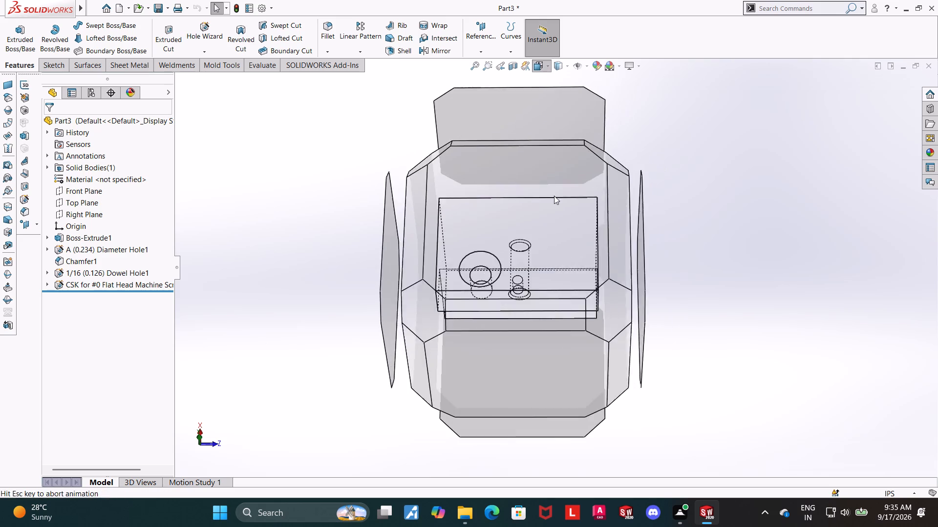
click(451, 279)
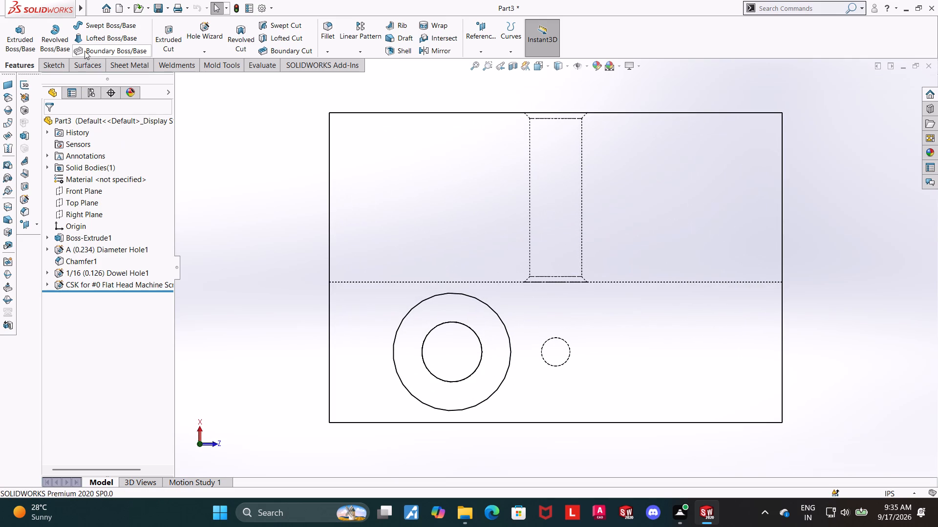
click(196, 34)
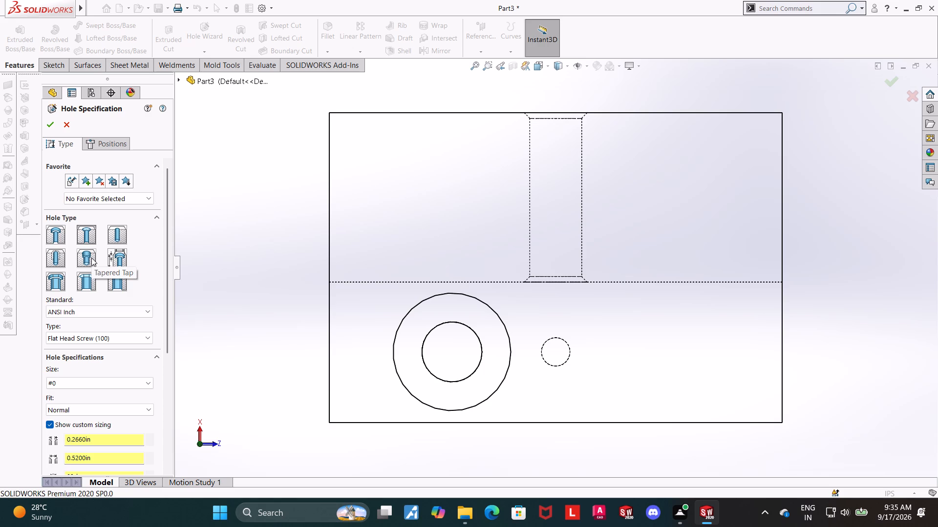
click(52, 233)
click(411, 236)
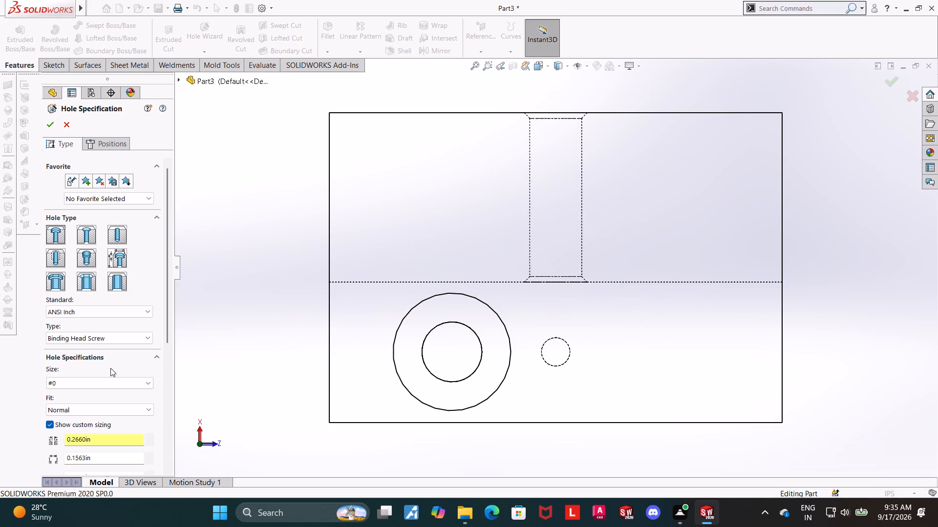
click(95, 339)
click(79, 374)
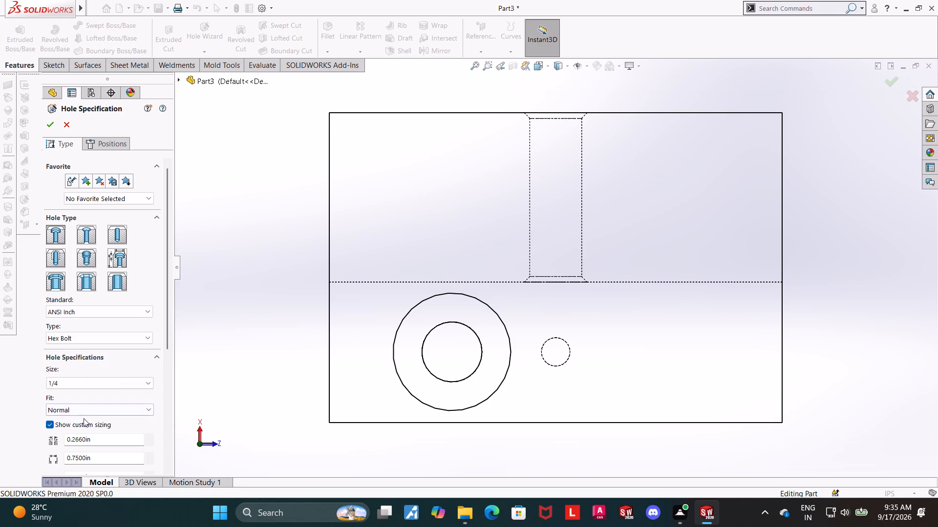
Set the counterbore diameter to 0.44 in.
scroll(18, 397, down, 1)
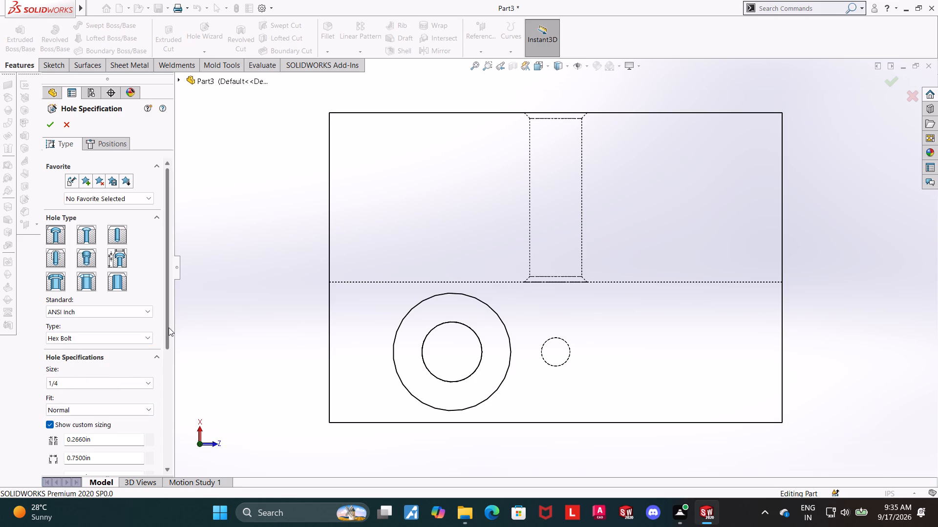
click(169, 327)
drag(169, 327, 165, 356)
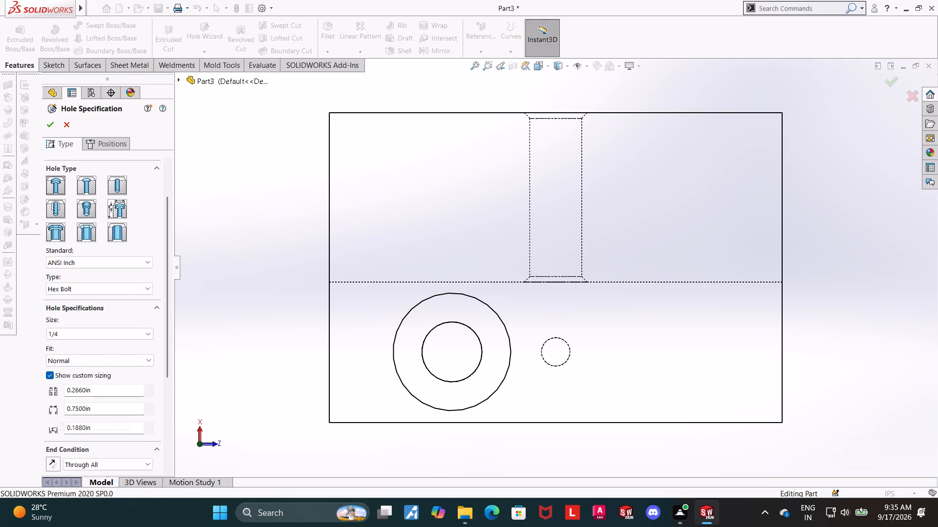
drag(77, 409, 70, 409)
text(44)
key(Return)
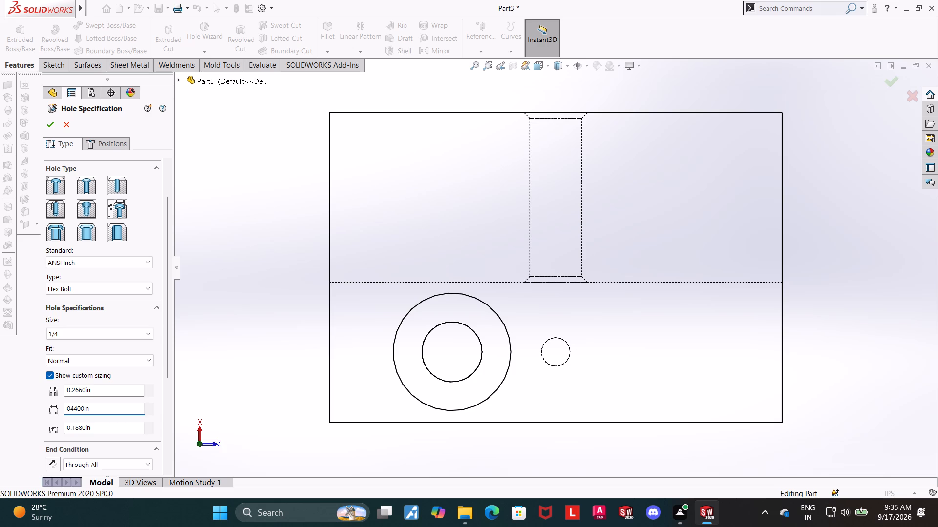
click(71, 410)
key(period)
click(145, 404)
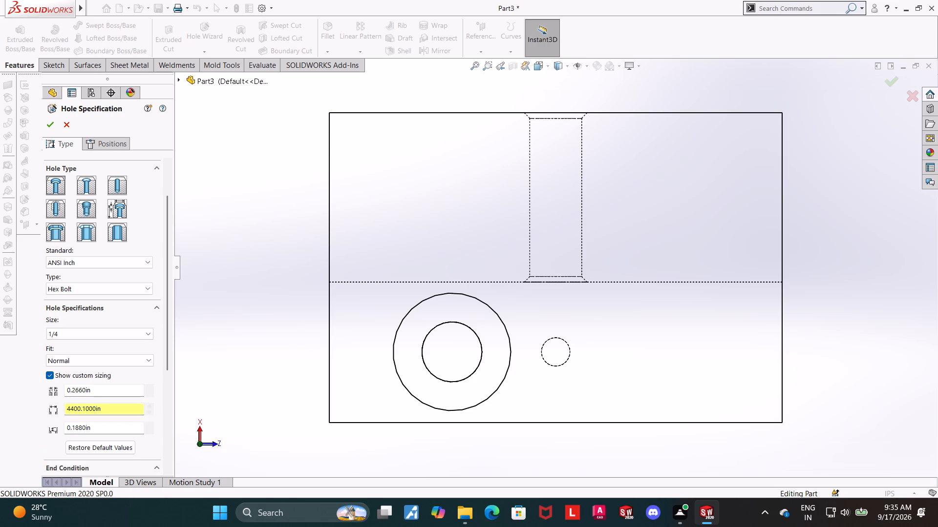
drag(111, 405, 0, 418)
text(0.44)
key(Return)
Set the counterbore depth to 0.25 in, leaving the hole's end condition at Through All.
drag(99, 428, 73, 426)
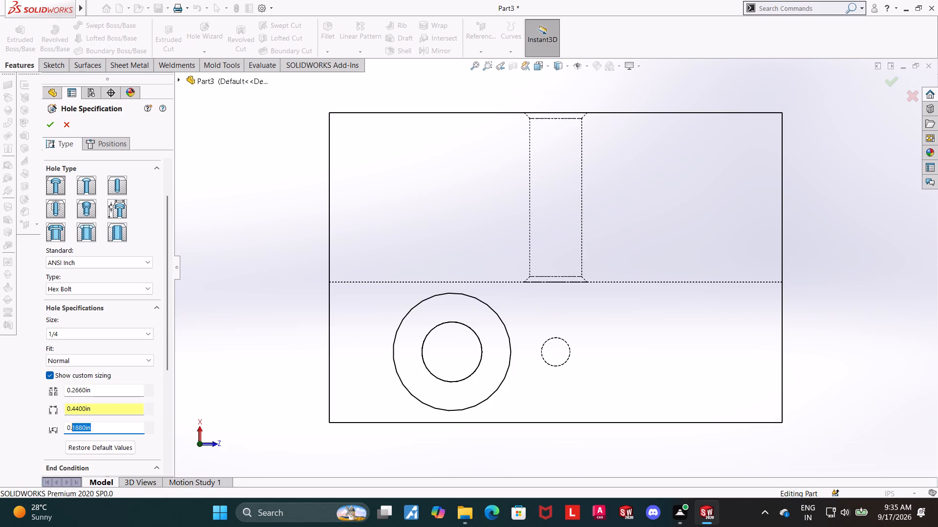
text(25)
key(Return)
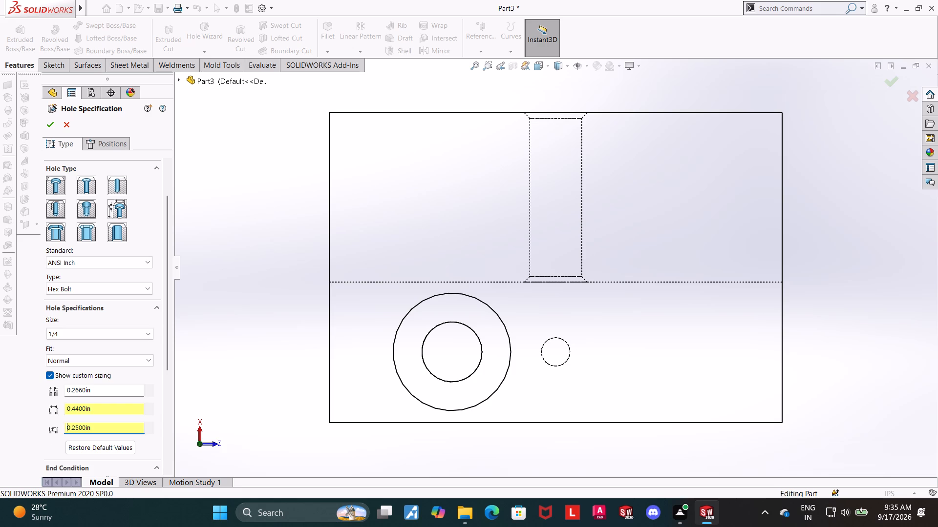
scroll(0, 431, down, 1)
drag(170, 349, 164, 437)
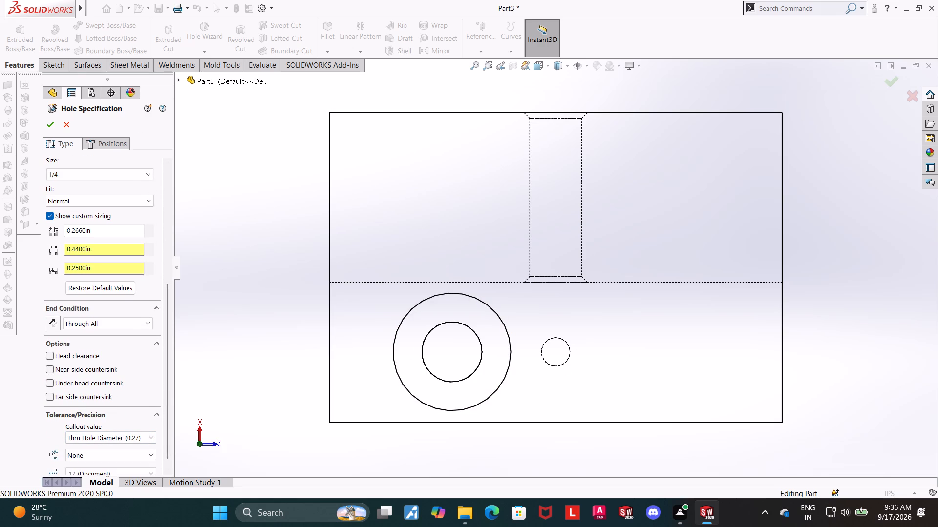
Place the counterbored hole on the flat face about 0.5 in from the dowel hole, opposite the countersunk hole, and about 0.32 in from the long edge.
click(103, 142)
click(104, 250)
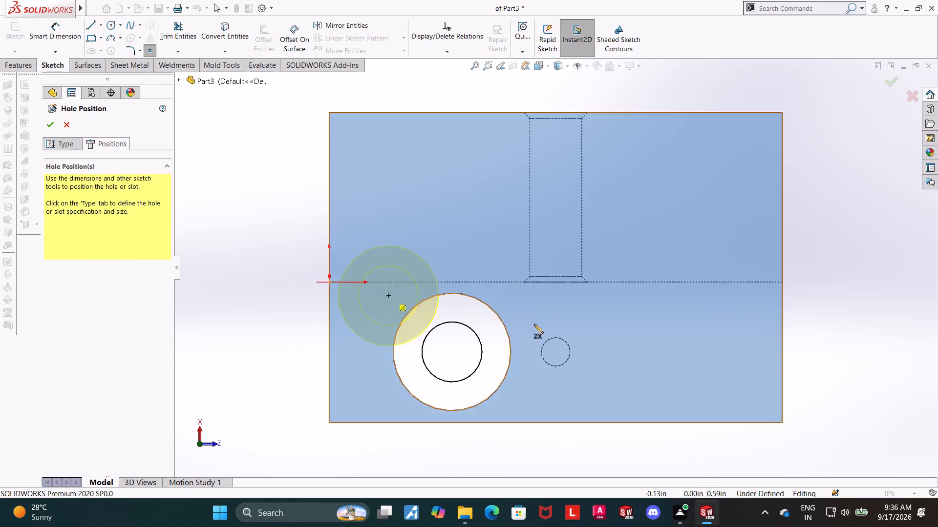
click(659, 350)
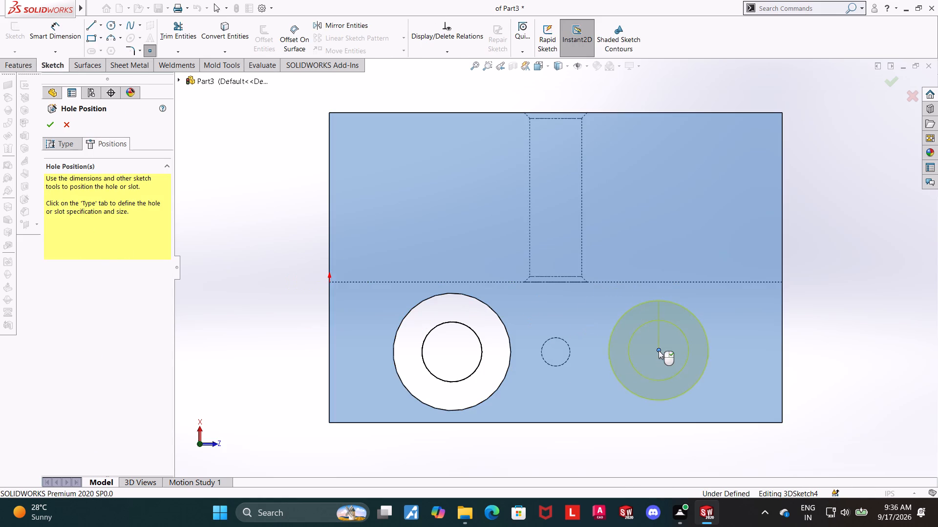
key(Escape)
key(Escape)
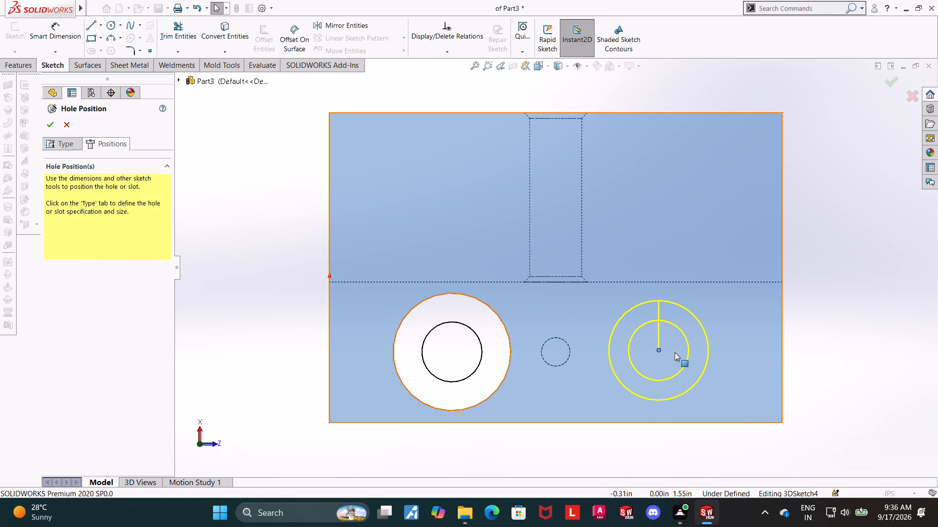
click(813, 360)
click(658, 351)
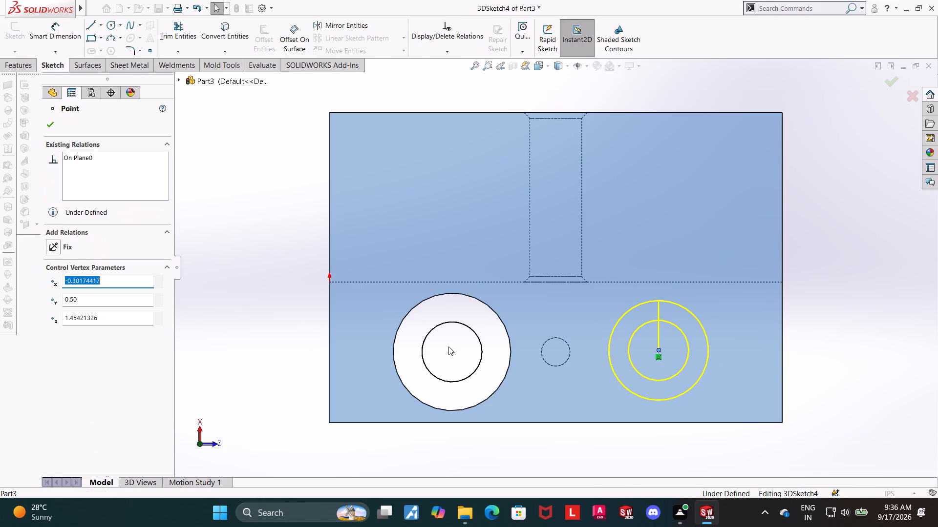
key(Escape)
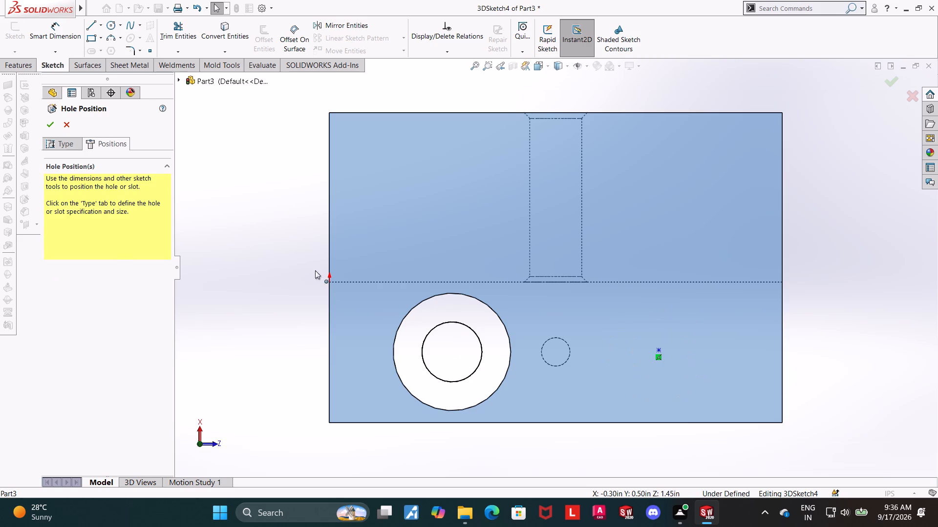
key(Escape)
Dimension the counterbored hole's centre 0.3125 in from the face's long edge nearest the dowel hole.
click(64, 36)
click(659, 348)
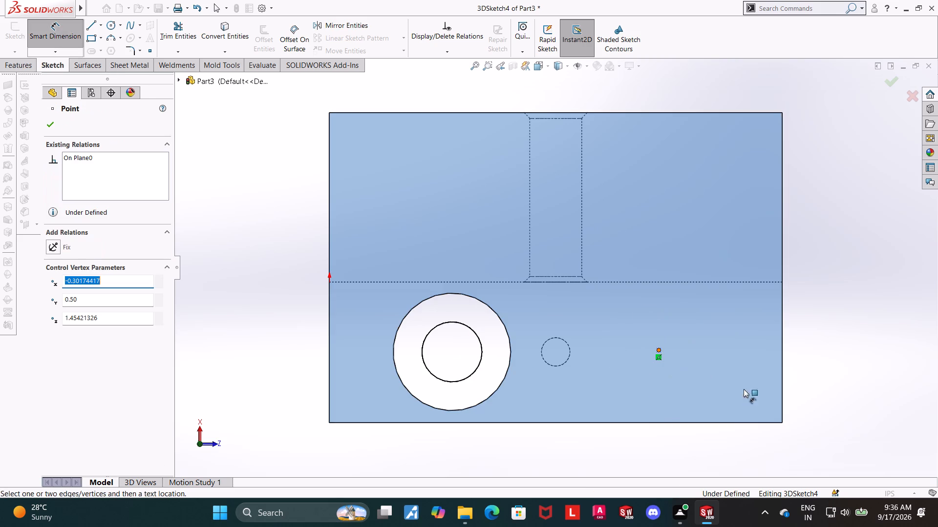
click(730, 423)
click(832, 388)
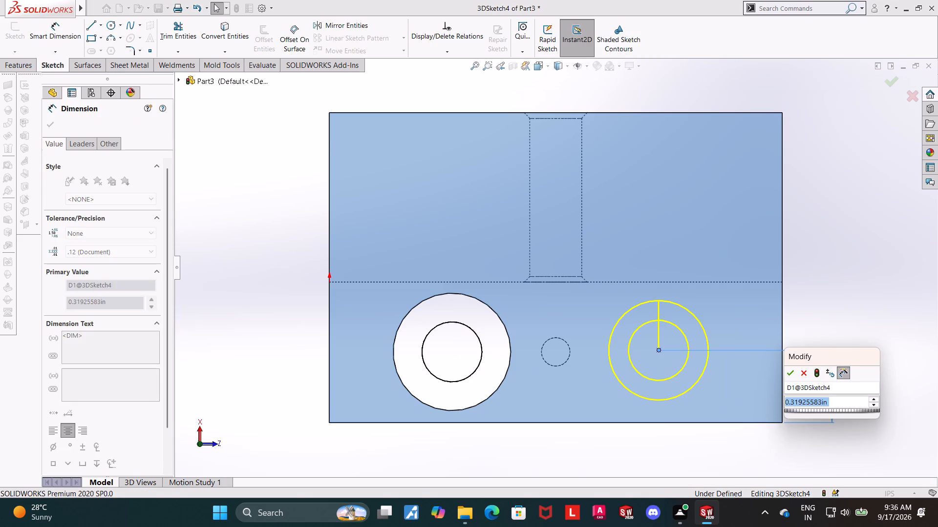
text(0.)
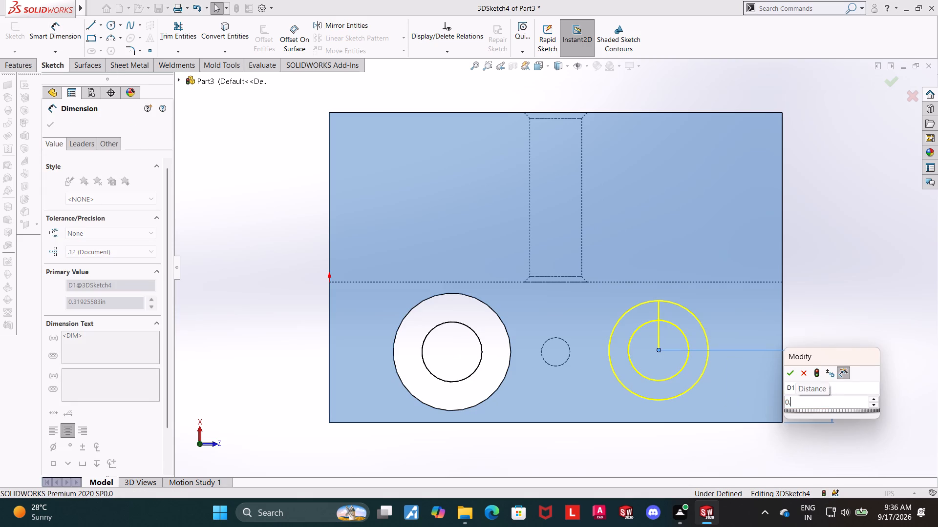
key(3)
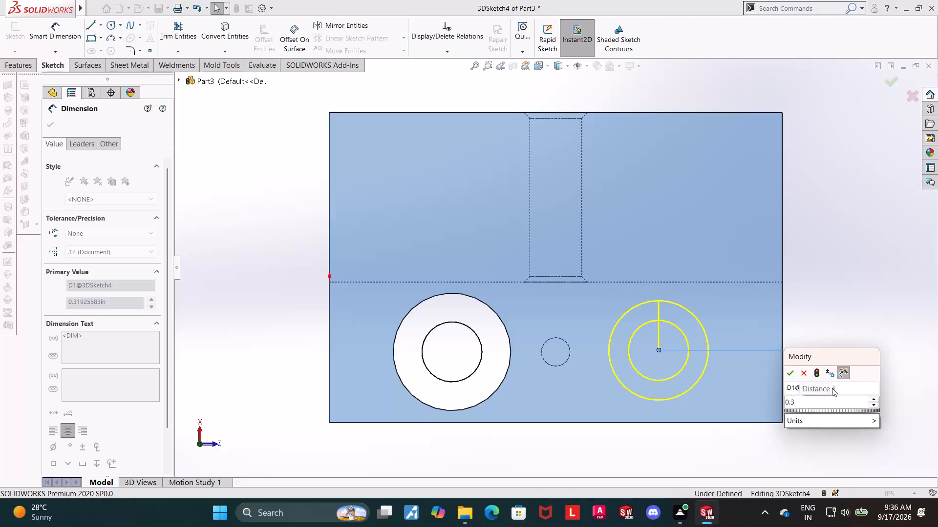
text(125)
key(Return)
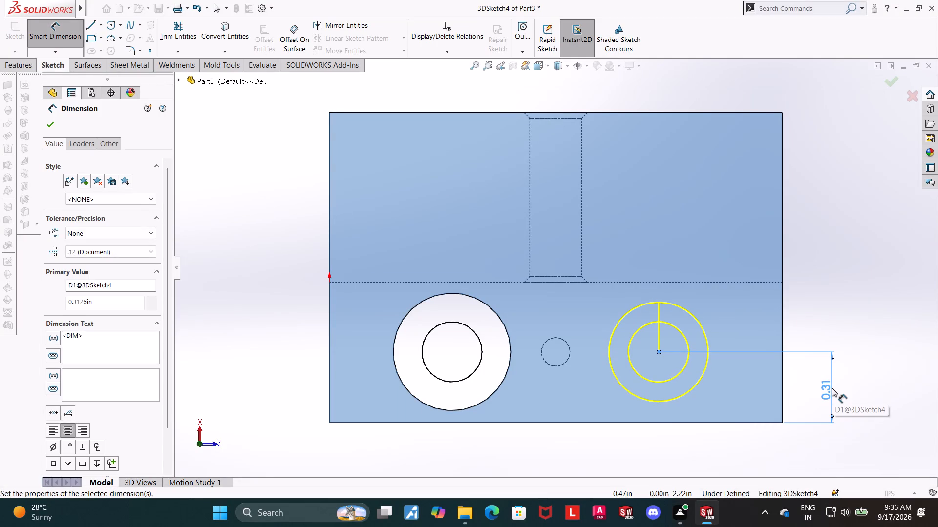
Dimension the counterbored hole's centre from the dowel hole's centre, accepting the distance as placed, and finish the hole.
click(55, 34)
click(49, 39)
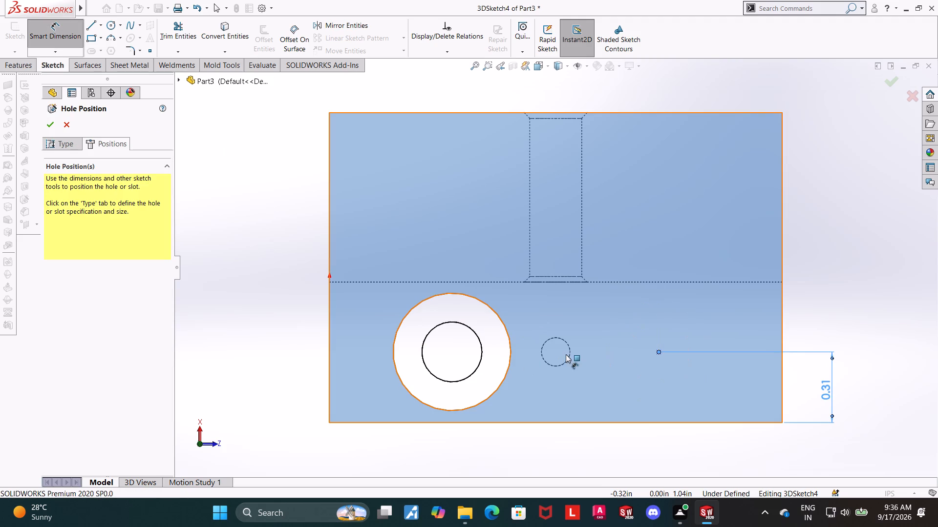
click(555, 351)
click(659, 351)
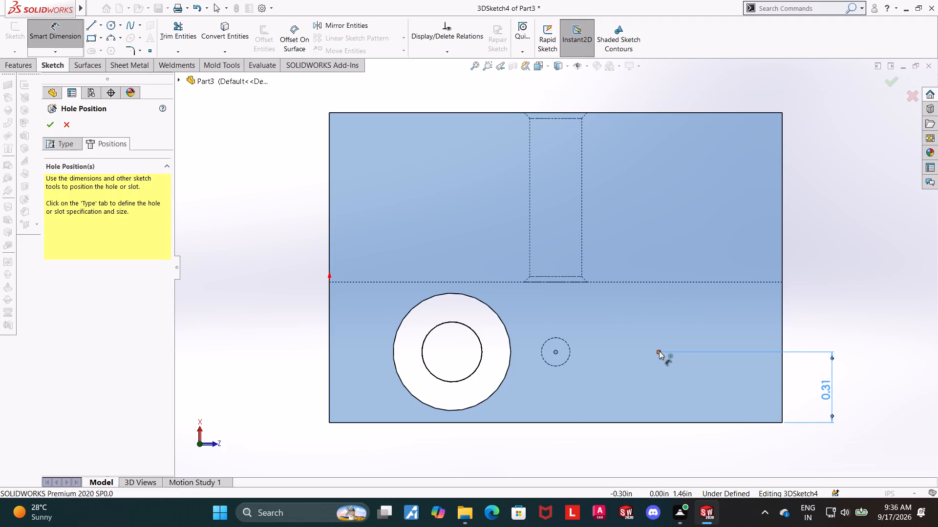
click(607, 462)
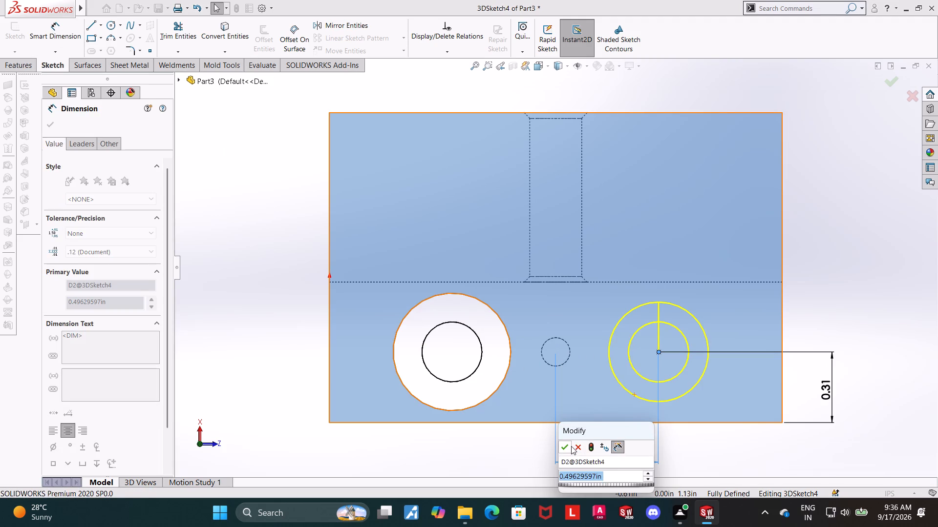
click(566, 447)
middle_drag(838, 286, 837, 223)
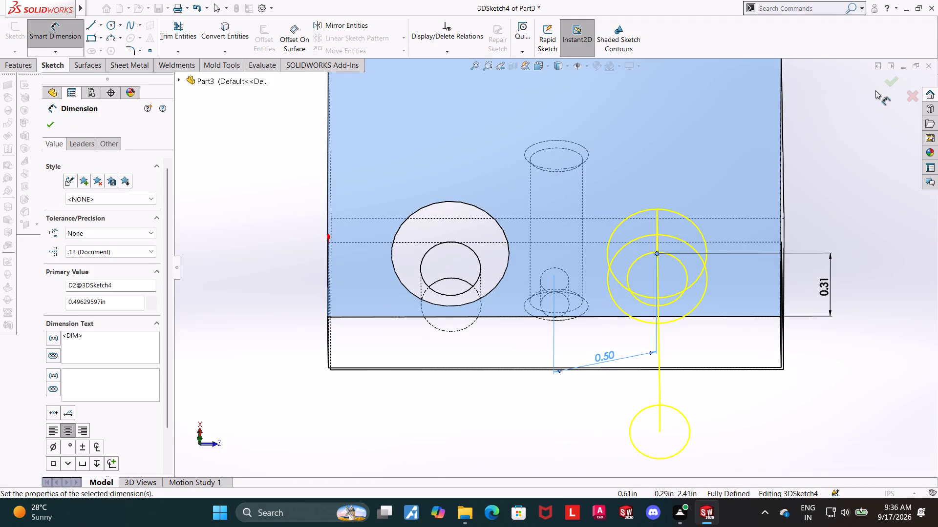
click(887, 77)
Reopen the 1/4 hex-bolt counterbored hole's specification and accept it with its settings unchanged.
middle_drag(894, 288, 898, 249)
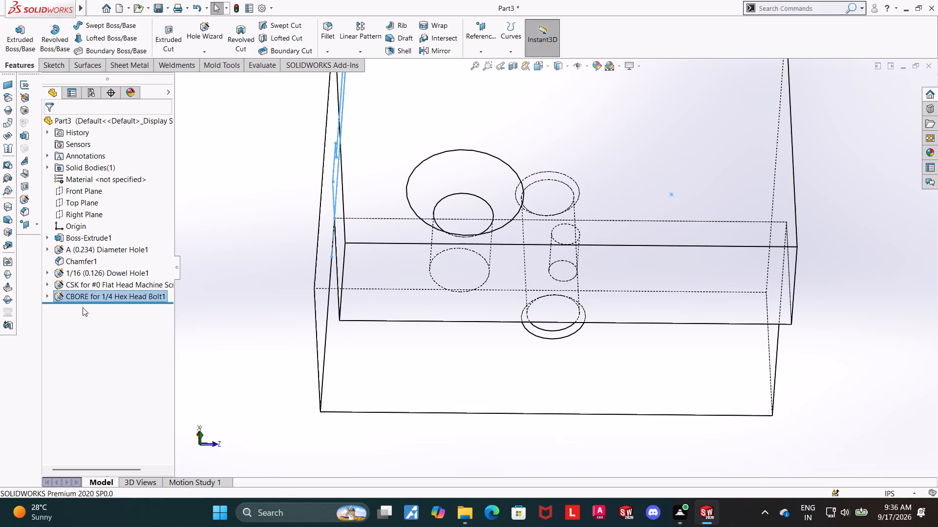
click(258, 403)
scroll(282, 422, up, 1)
middle_drag(277, 418, 266, 324)
scroll(266, 324, up, 4)
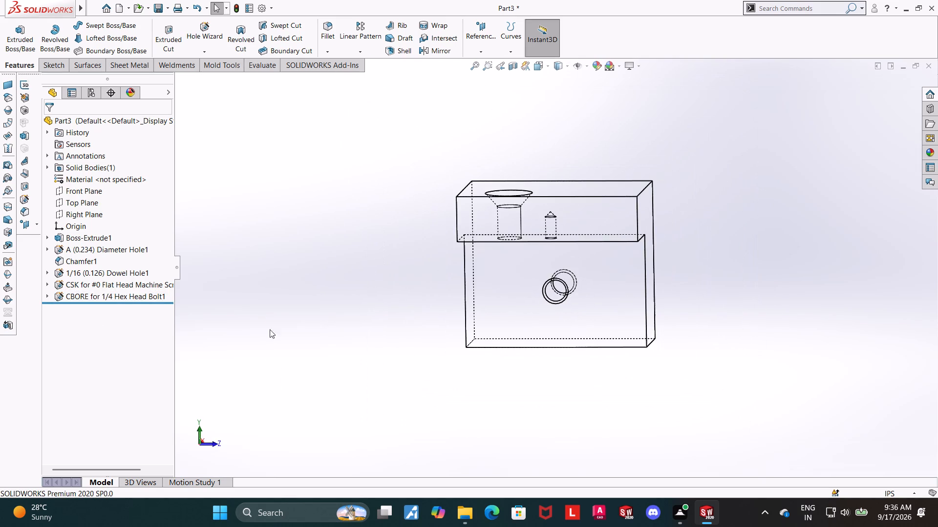
middle_drag(697, 334, 702, 337)
click(101, 295)
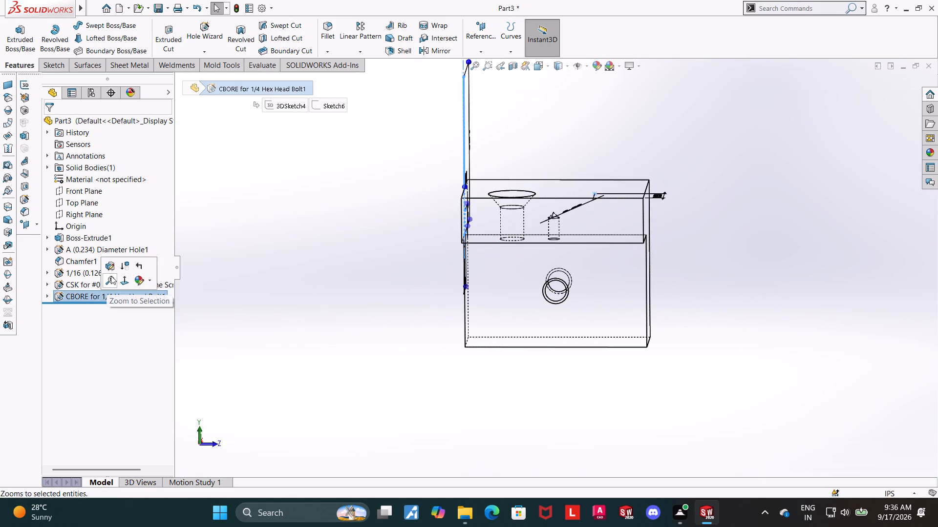
click(310, 321)
click(100, 294)
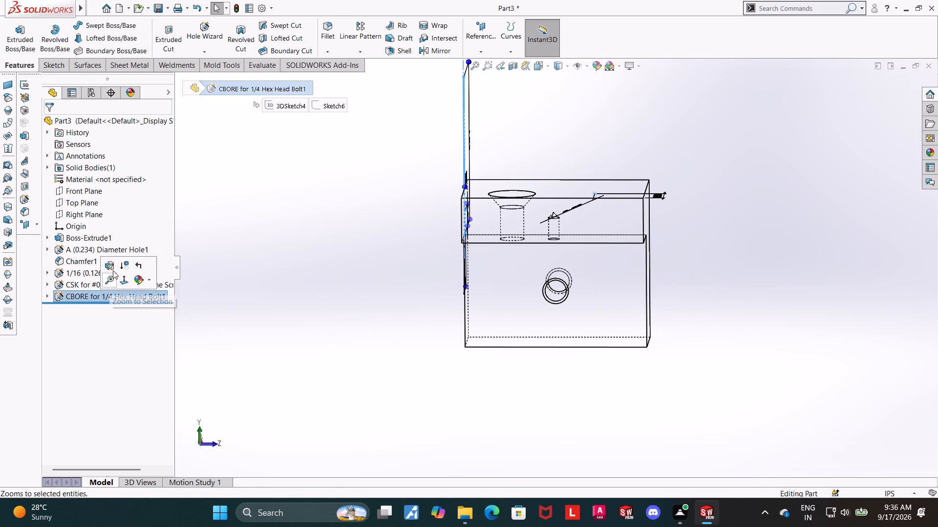
click(113, 266)
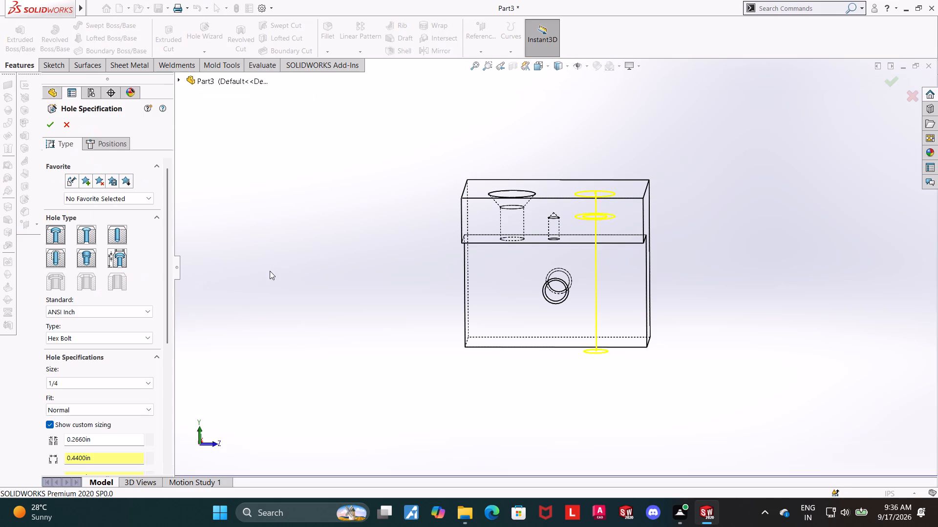
click(50, 127)
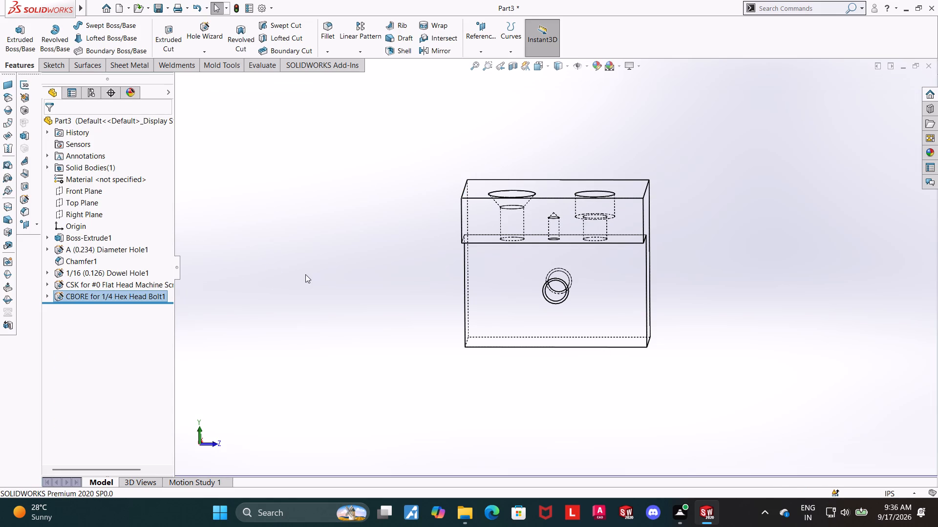
Examine the Top Block's countersunk, dowel and counterbored holes in the Left view and from an angle above.
middle_click(307, 296)
click(328, 310)
click(536, 67)
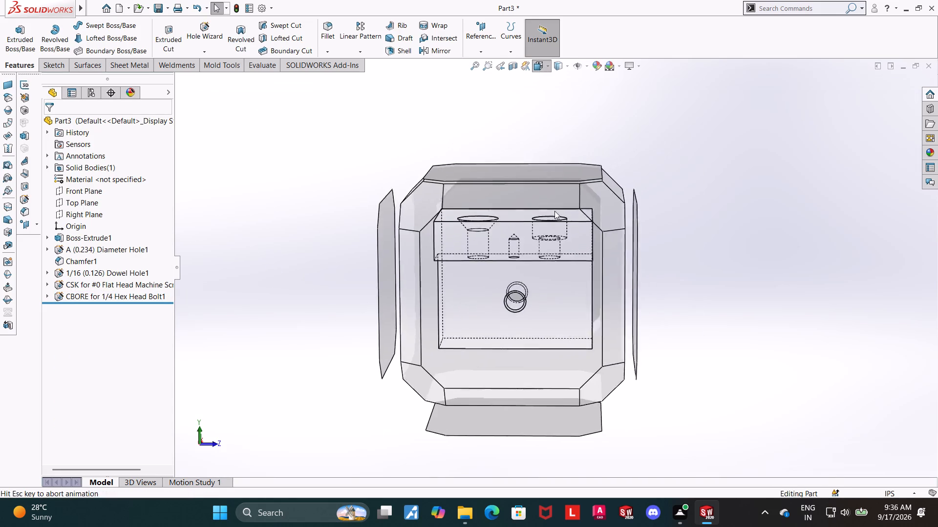
click(474, 312)
scroll(830, 264, up, 3)
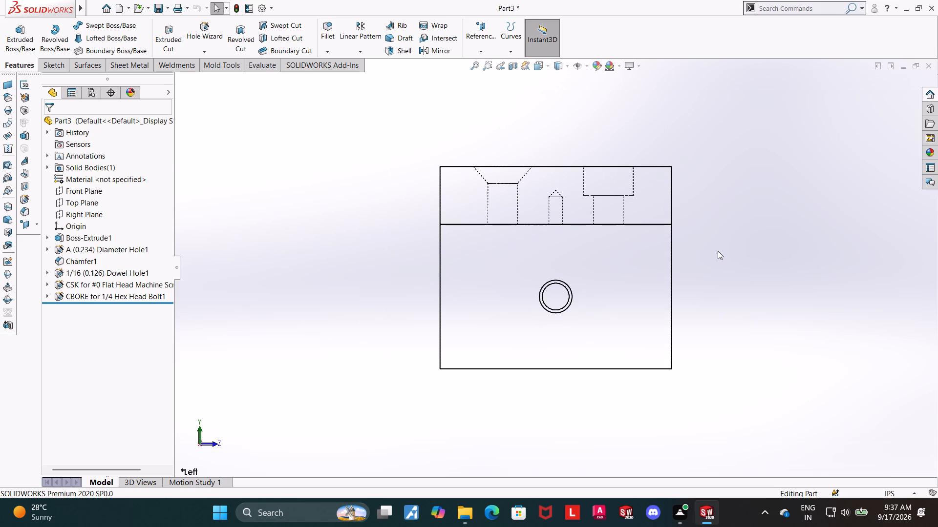
middle_drag(714, 230, 709, 298)
middle_drag(734, 280, 736, 270)
scroll(736, 266, down, 1)
click(740, 272)
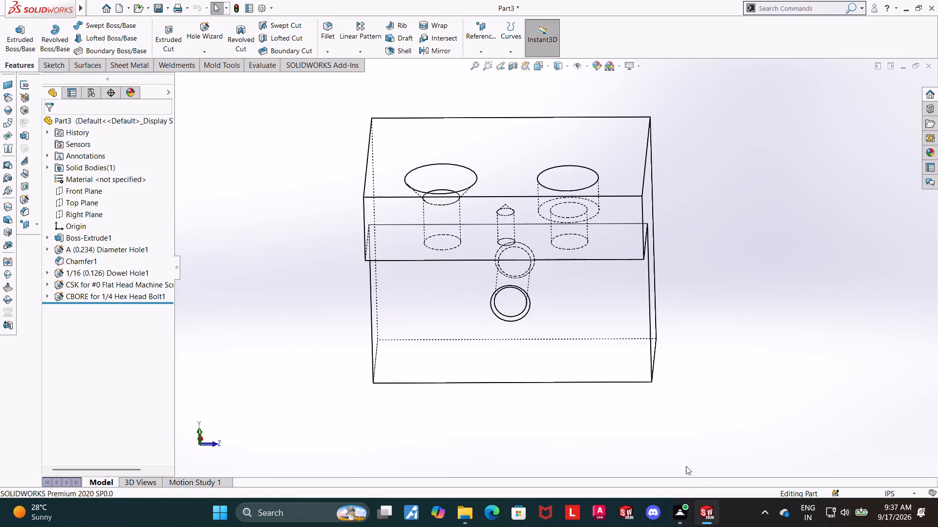
Switch to the base block part and set the 1/4-20 Tapped Hole3 to the Remove thread option.
click(664, 444)
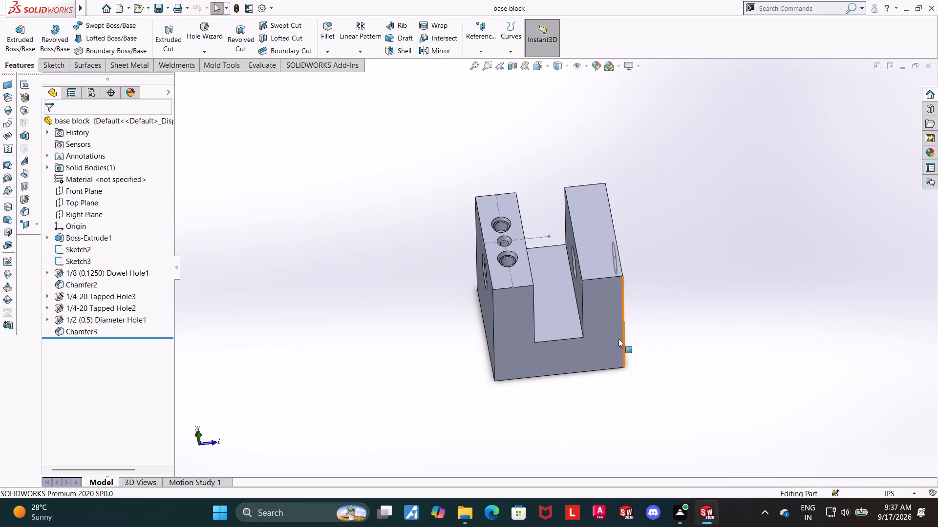
middle_drag(652, 332, 748, 363)
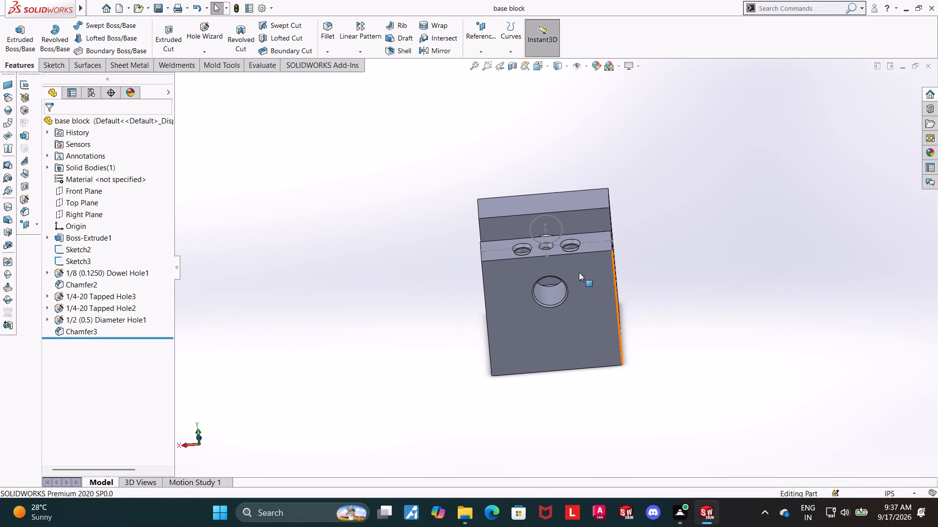
click(82, 300)
click(90, 272)
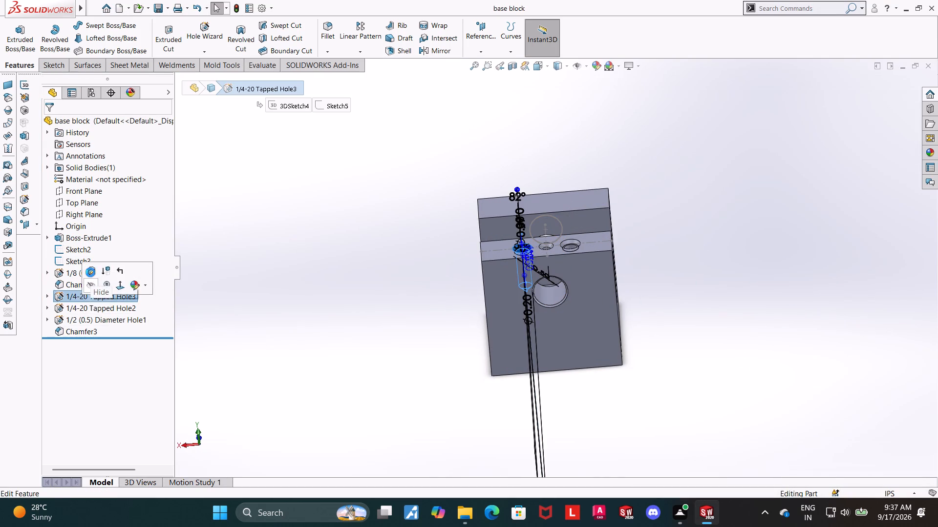
scroll(117, 398, down, 1)
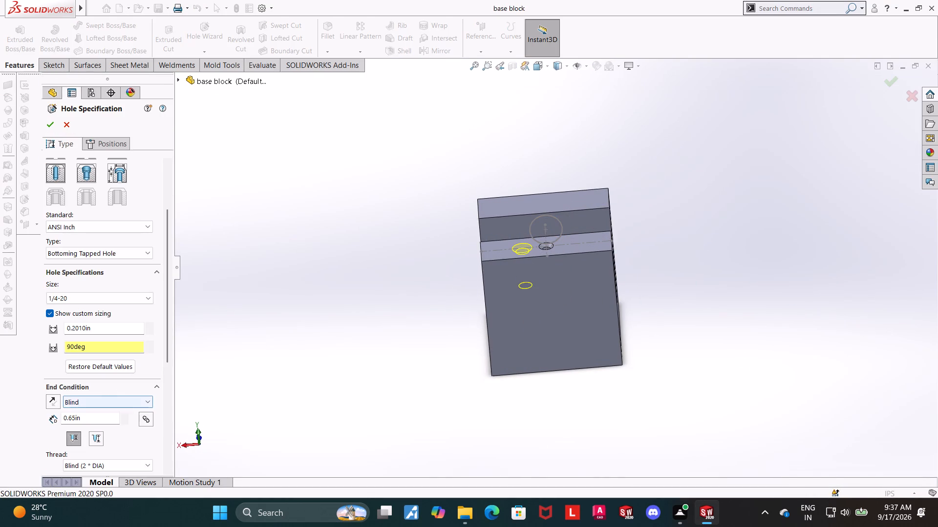
scroll(17, 346, down, 1)
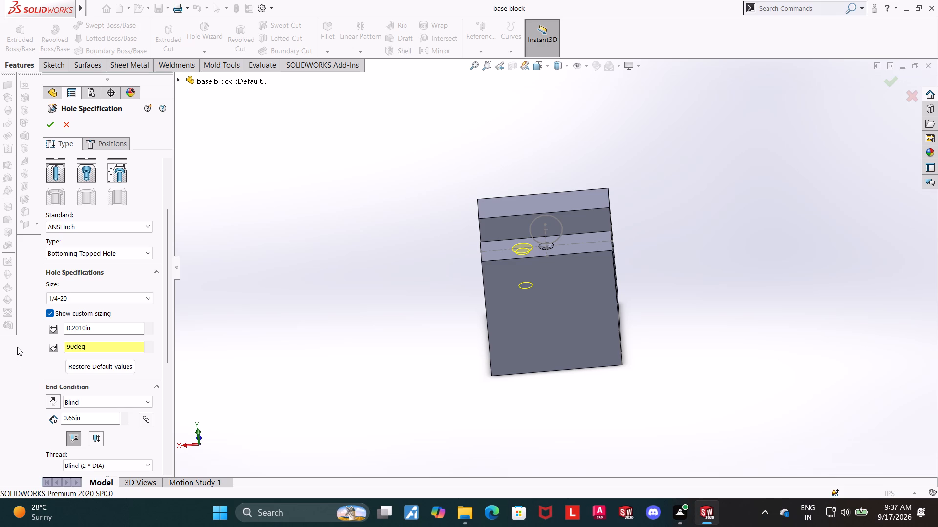
scroll(15, 393, down, 1)
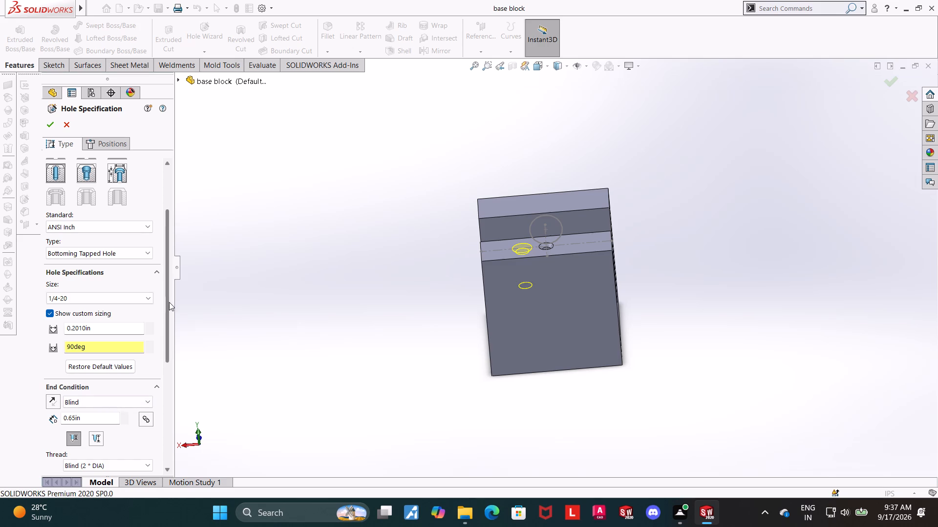
drag(169, 302, 163, 331)
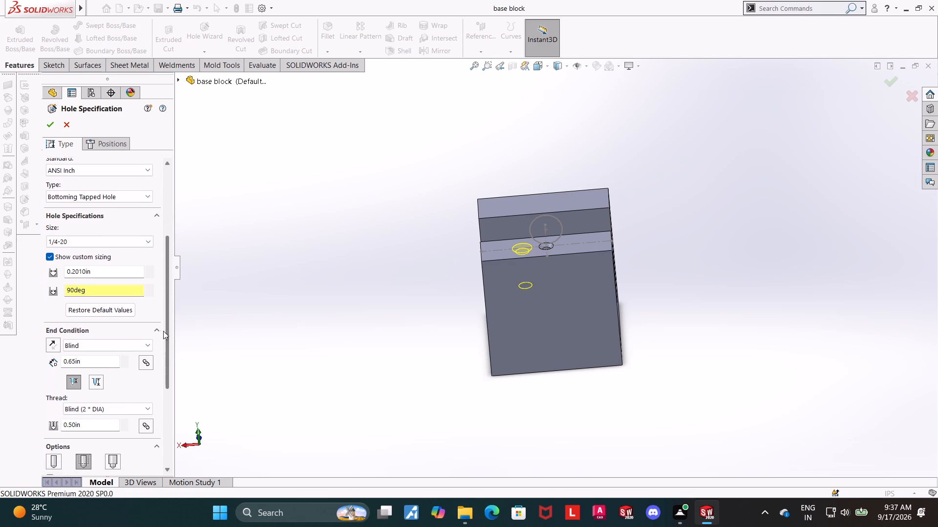
drag(163, 331, 161, 398)
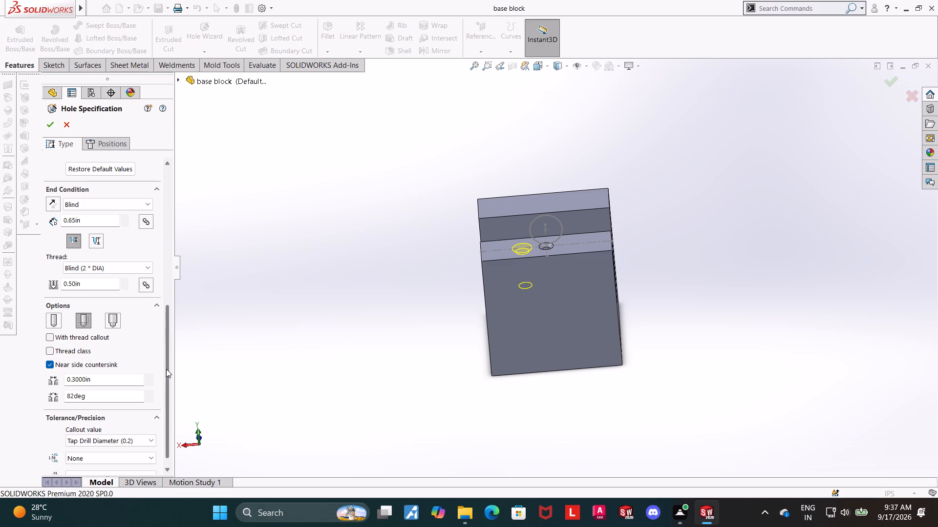
drag(166, 369, 168, 379)
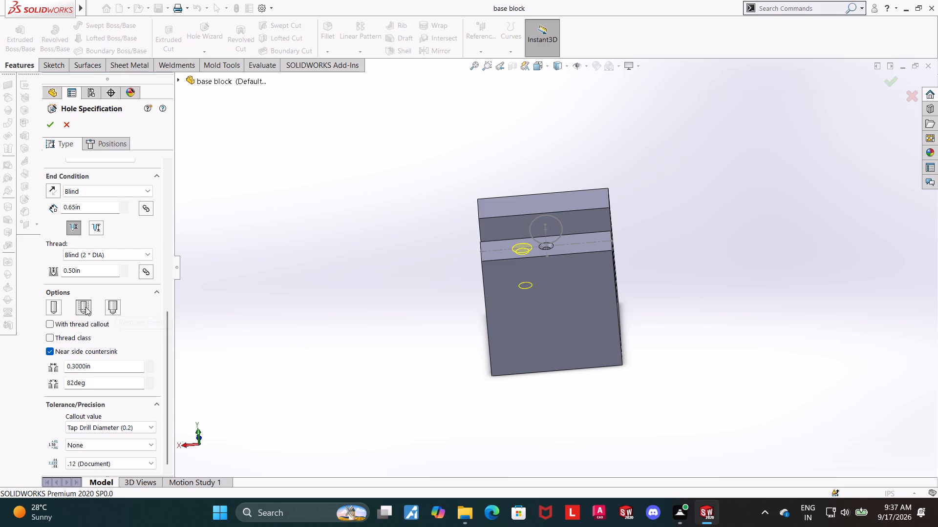
click(117, 304)
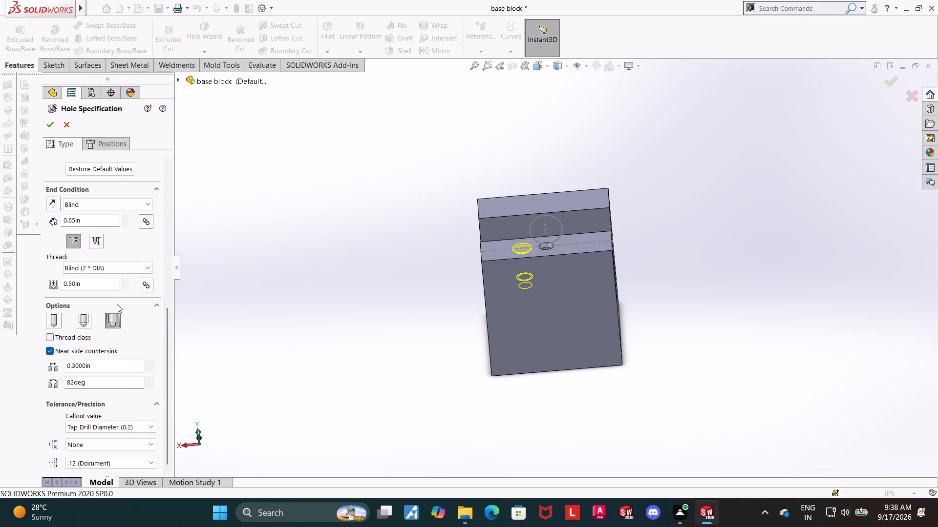
middle_drag(352, 317, 361, 304)
click(54, 126)
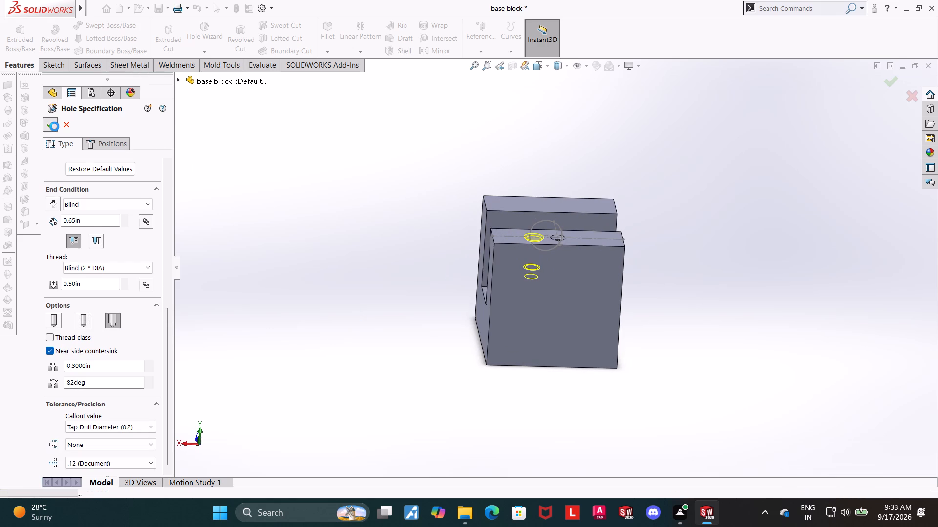
Display the base block in wireframe and orient it to the Back view.
click(563, 65)
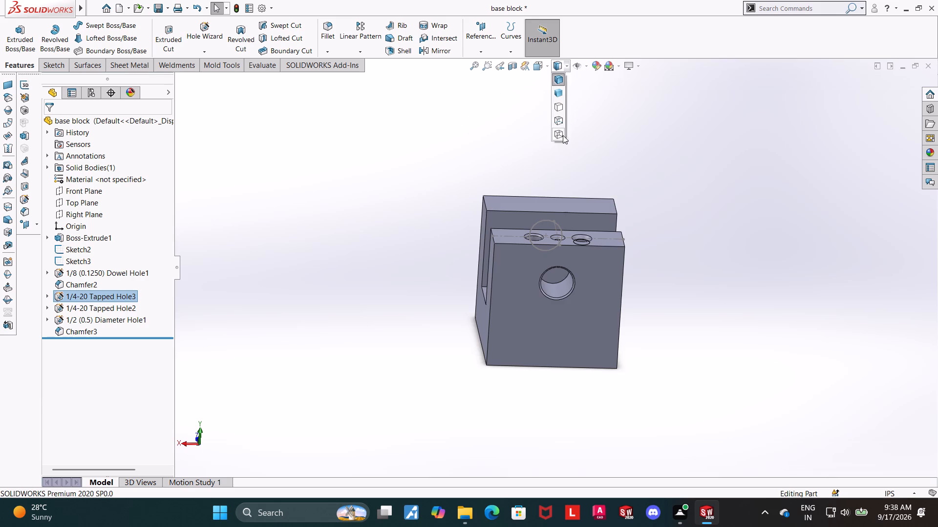
click(562, 136)
click(700, 266)
middle_drag(665, 283, 657, 238)
scroll(660, 236, up, 1)
scroll(633, 222, down, 2)
middle_click(649, 274)
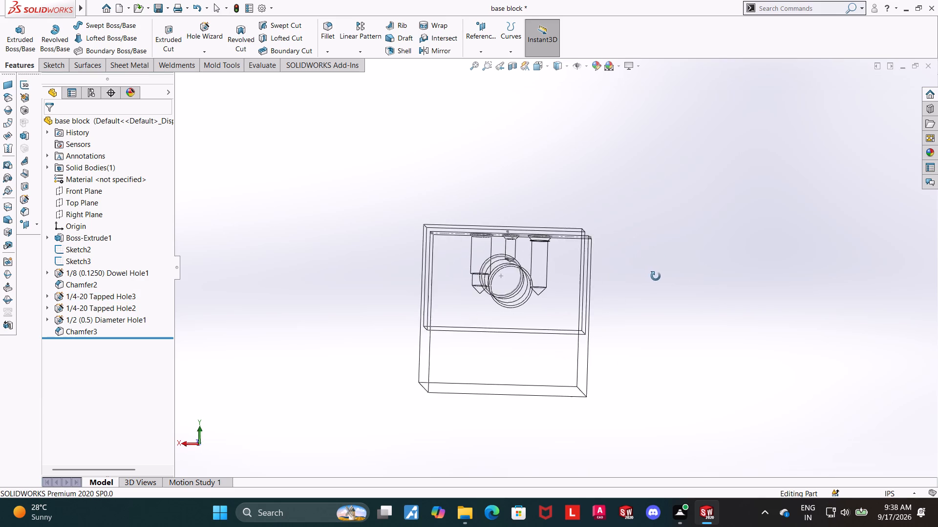
middle_drag(645, 266, 641, 255)
click(539, 64)
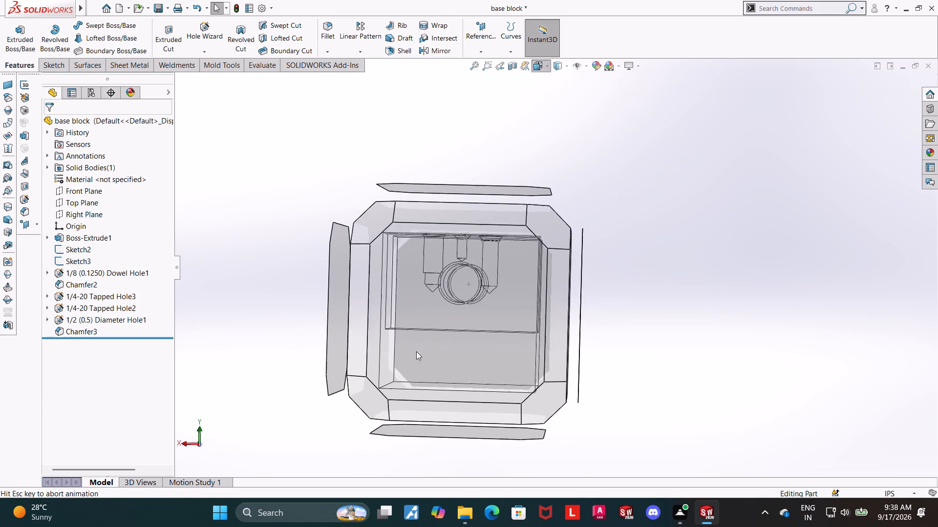
click(448, 332)
scroll(666, 176, down, 1)
scroll(651, 188, up, 3)
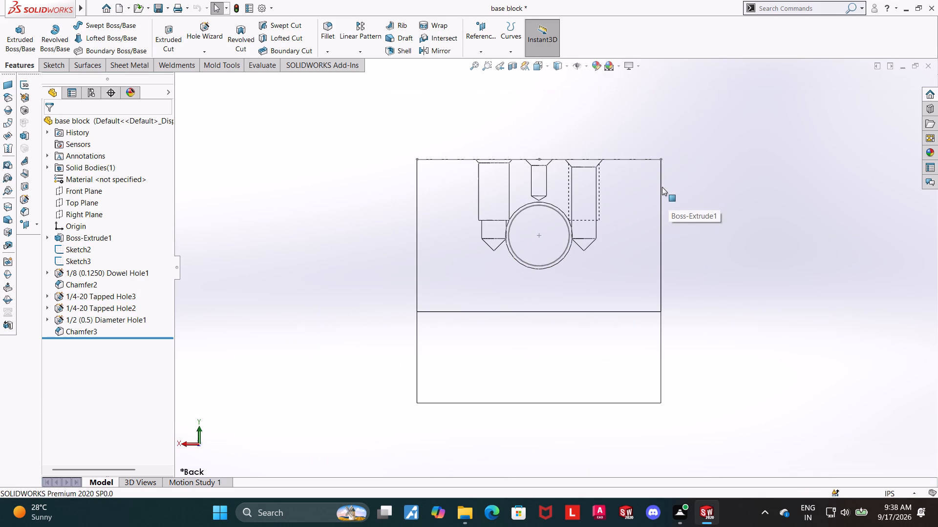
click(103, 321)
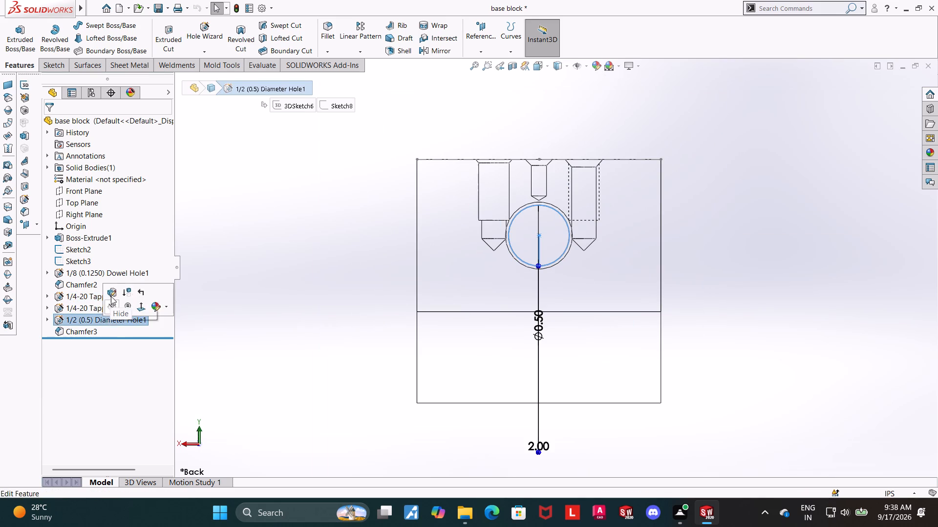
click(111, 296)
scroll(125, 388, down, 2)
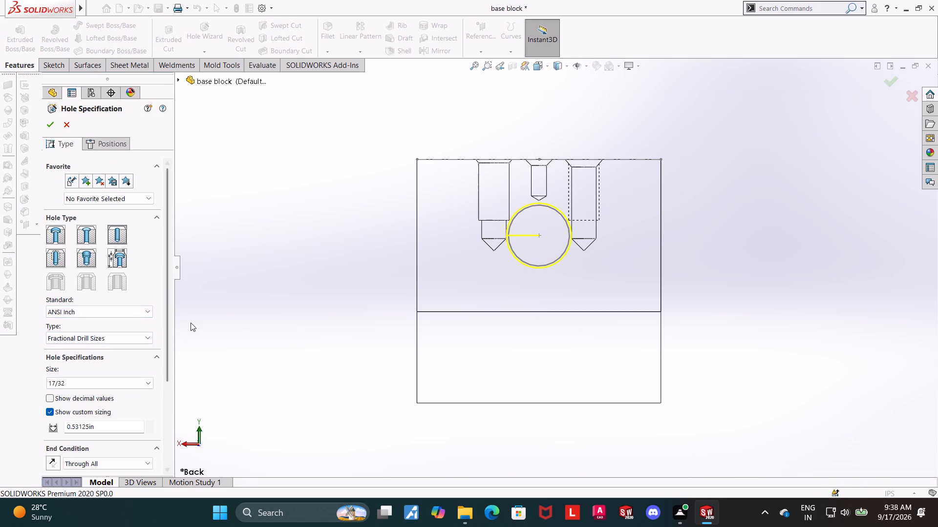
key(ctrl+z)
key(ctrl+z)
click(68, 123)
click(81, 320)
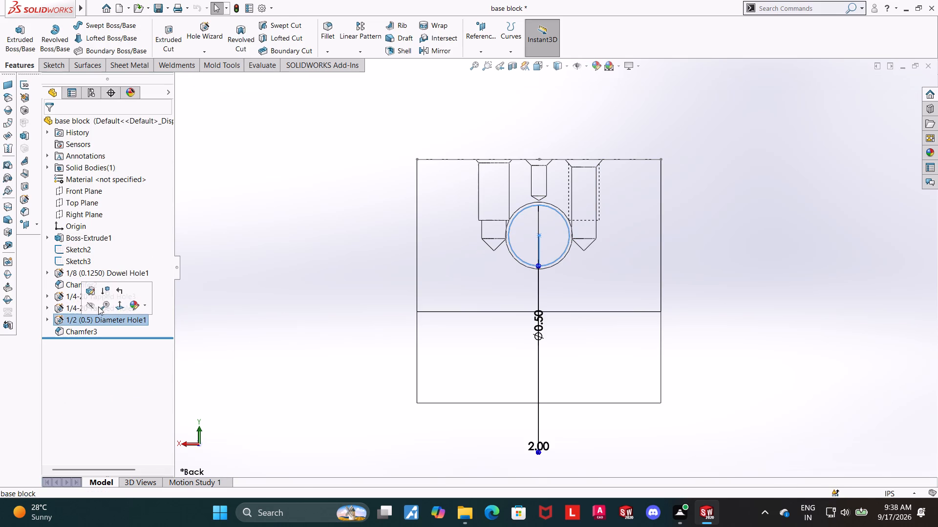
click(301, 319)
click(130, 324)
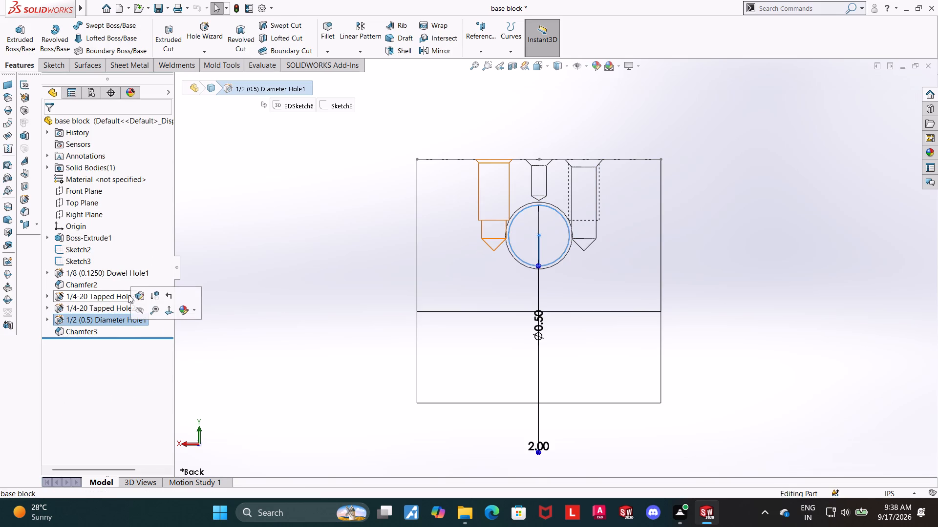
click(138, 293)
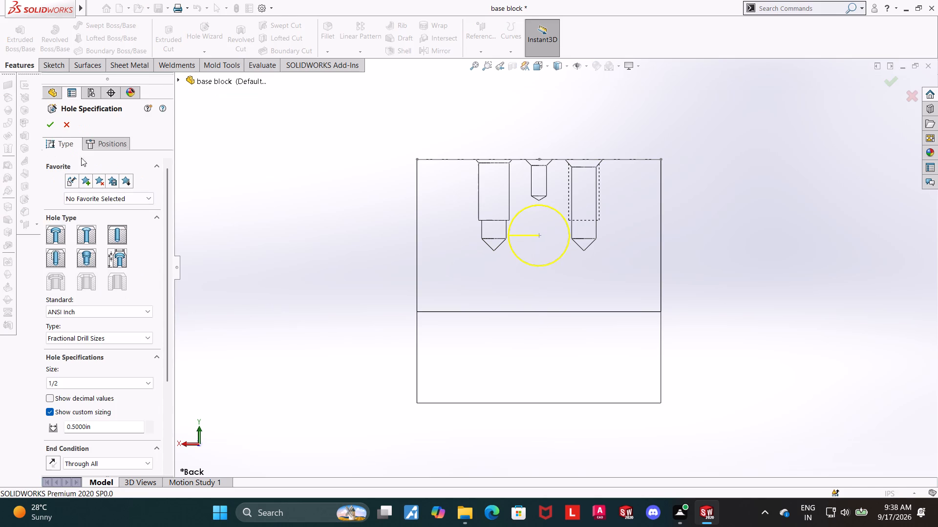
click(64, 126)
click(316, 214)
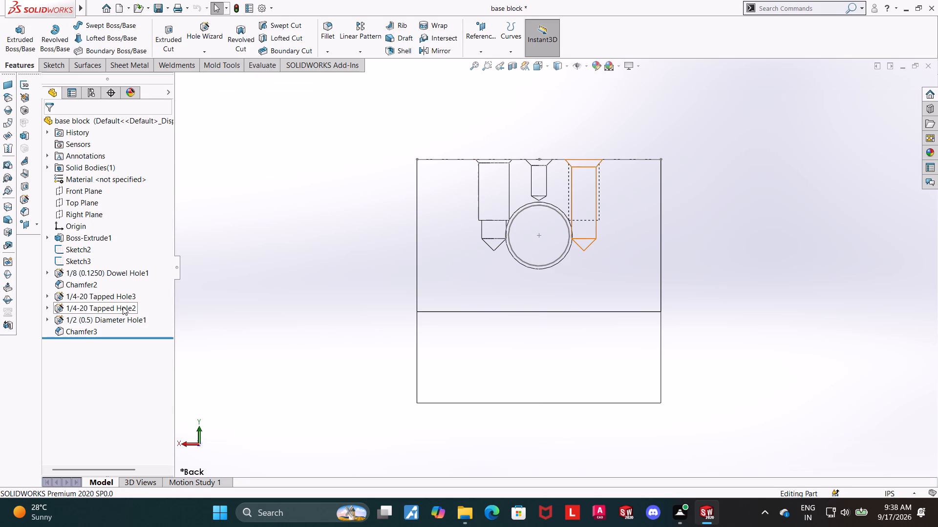
Set the base block's 1/4-20 Tapped Hole2 to the Remove thread option.
click(123, 306)
click(129, 279)
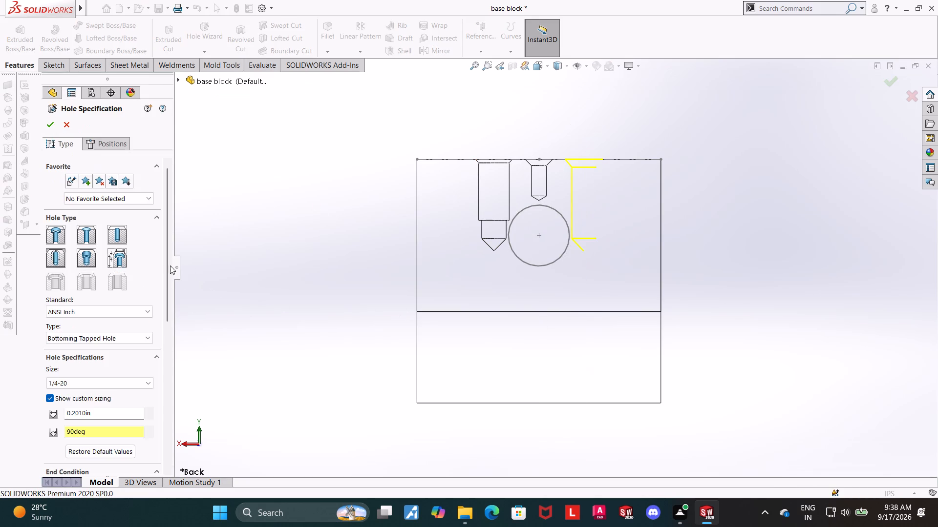
drag(168, 263, 169, 414)
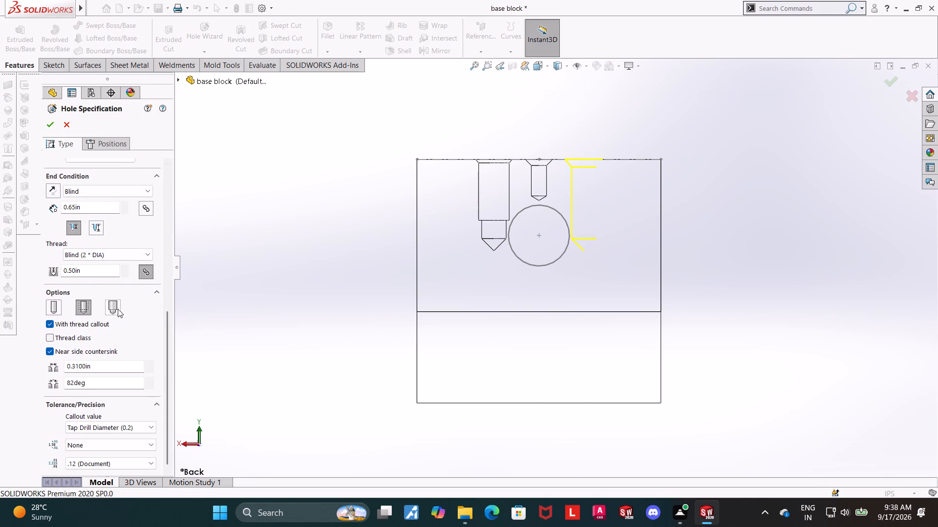
click(118, 309)
click(50, 118)
click(297, 278)
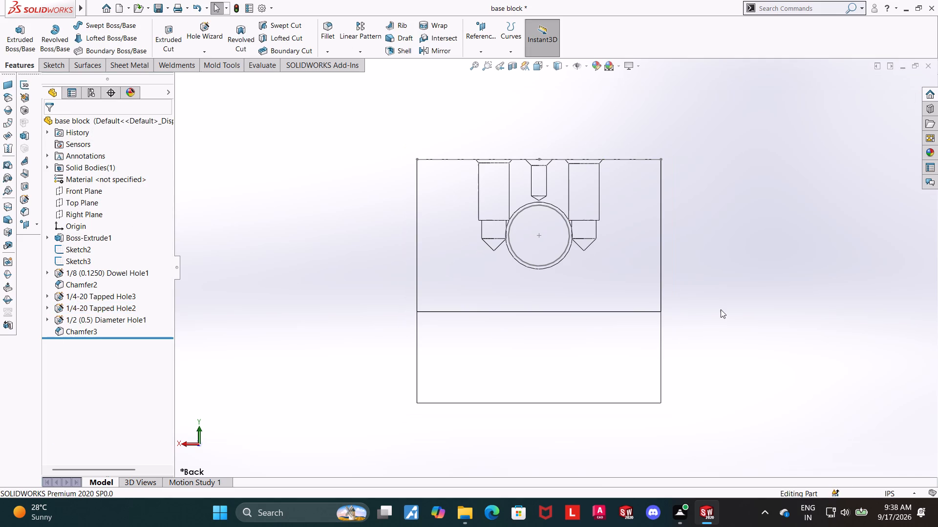
scroll(642, 248, down, 1)
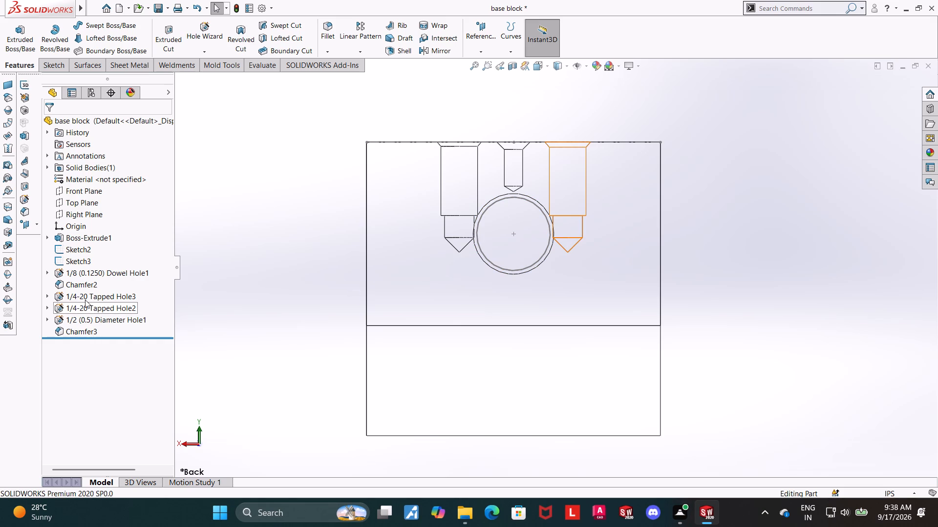
Examine the base block's 1/2 diameter hole and its tapped and dowel holes in wireframe from several angles.
click(85, 316)
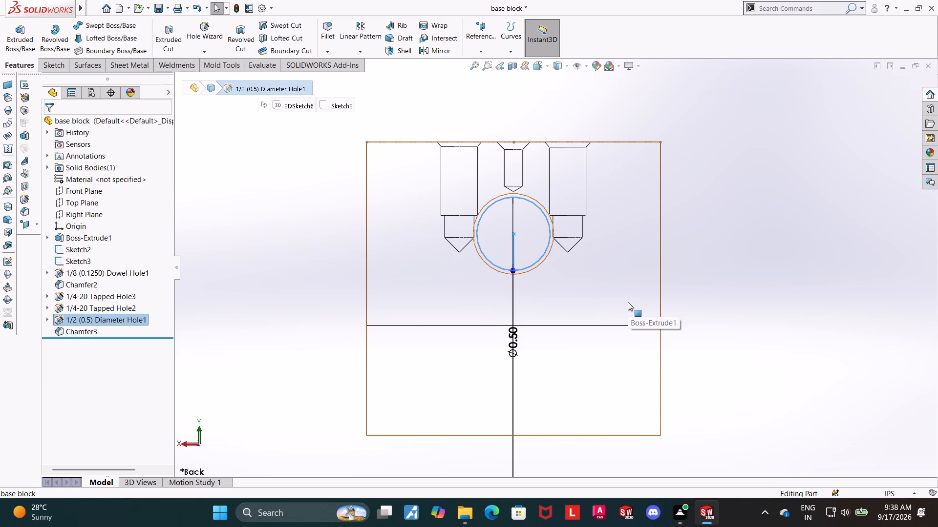
click(753, 299)
middle_drag(706, 273, 710, 323)
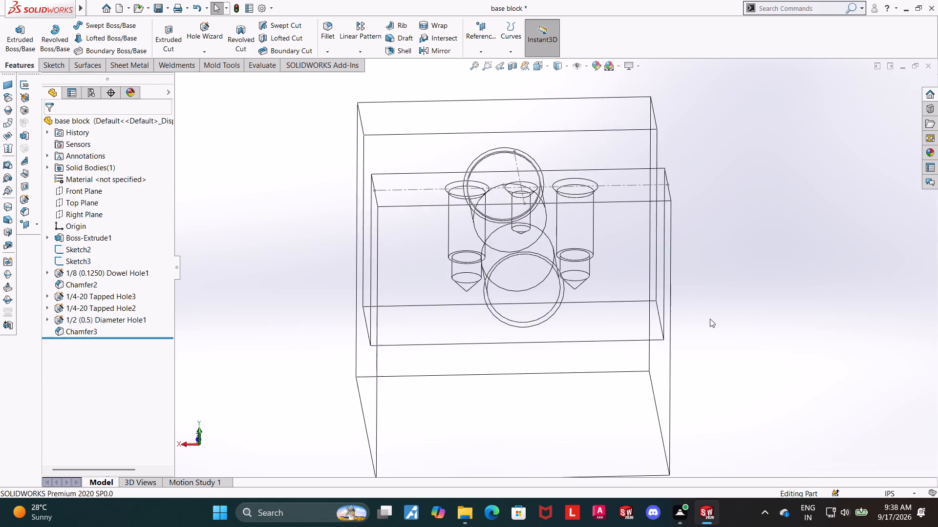
scroll(711, 309, down, 1)
middle_drag(721, 295, 713, 281)
scroll(716, 285, up, 1)
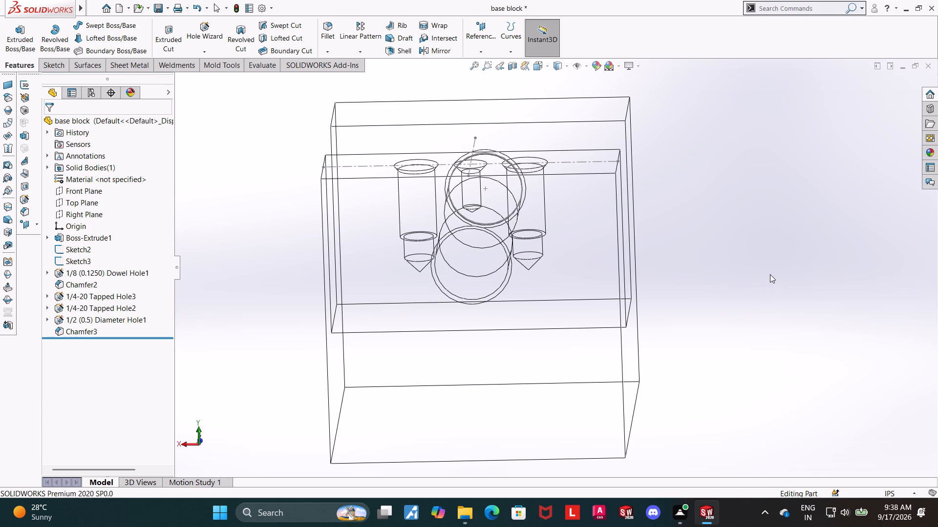
middle_drag(762, 270, 755, 307)
middle_click(701, 252)
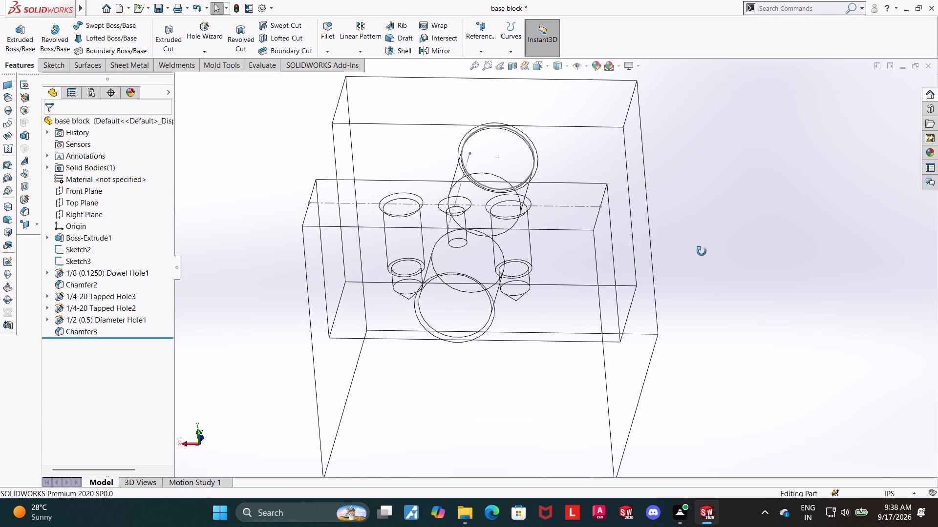
middle_drag(713, 268, 733, 237)
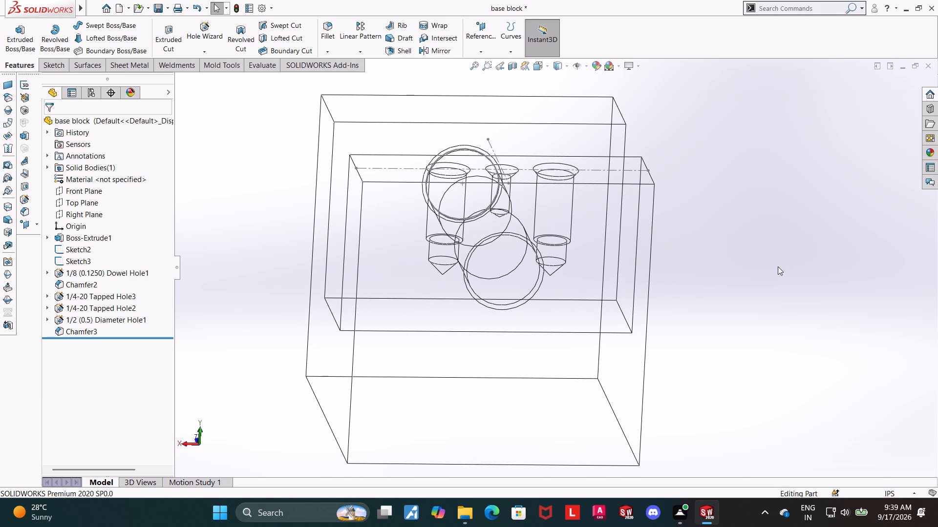
middle_drag(774, 261, 737, 213)
middle_drag(725, 209, 748, 248)
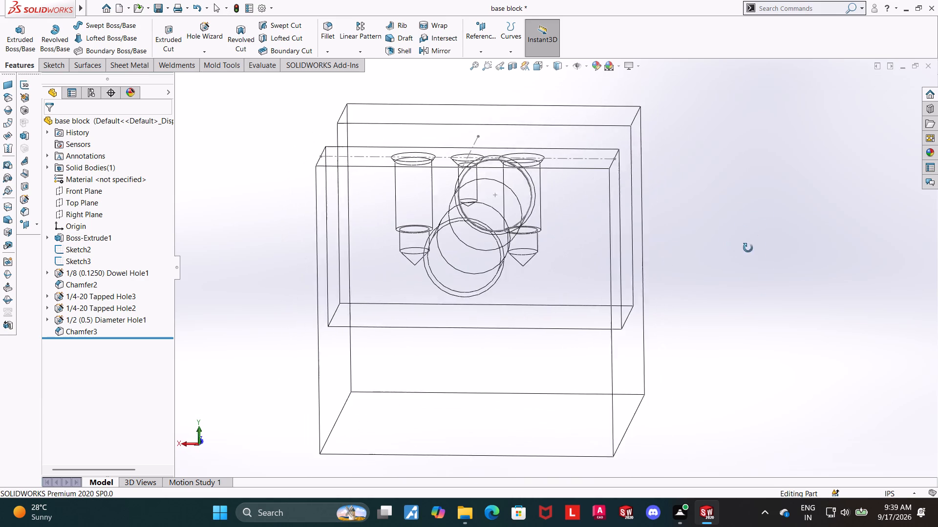
middle_drag(748, 248, 749, 247)
click(826, 270)
Switch to the unsaved Part3 and save it in Downloads as top block.
click(707, 507)
click(704, 509)
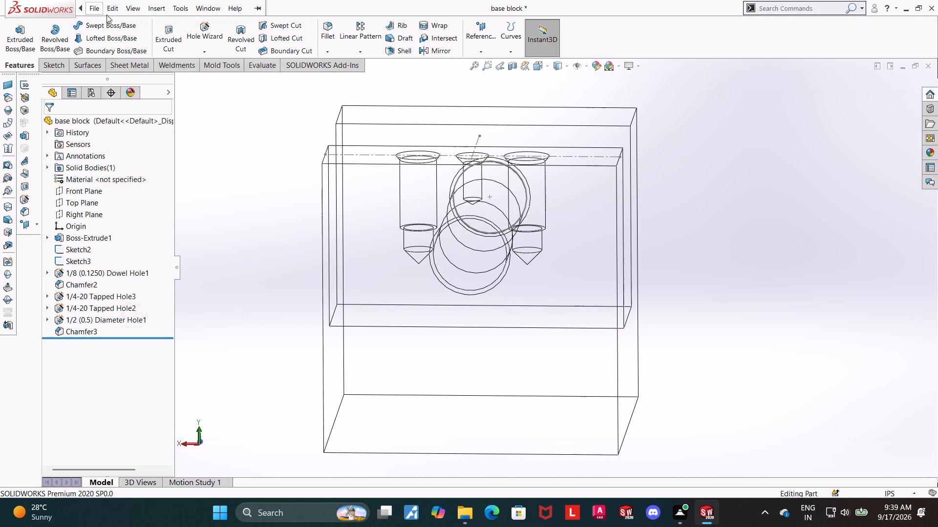
click(752, 465)
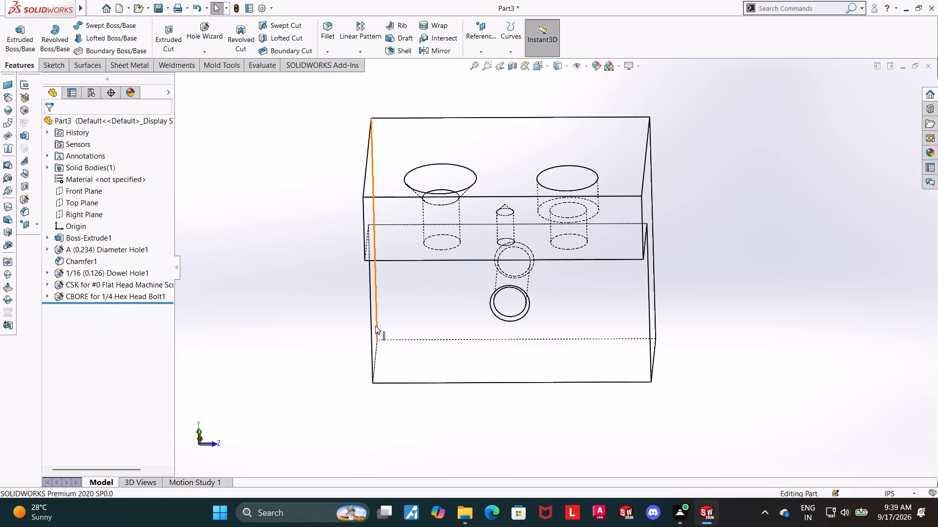
scroll(358, 310, up, 3)
middle_drag(331, 306, 375, 296)
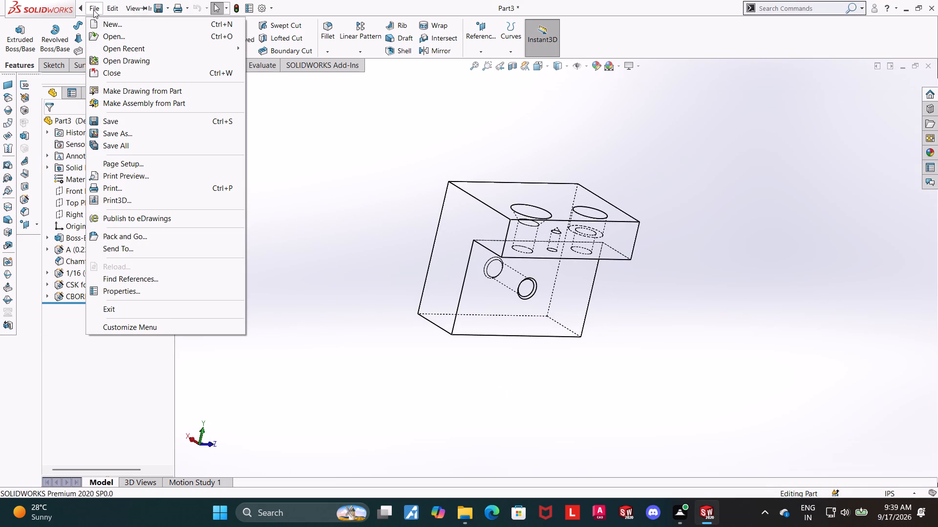
click(103, 131)
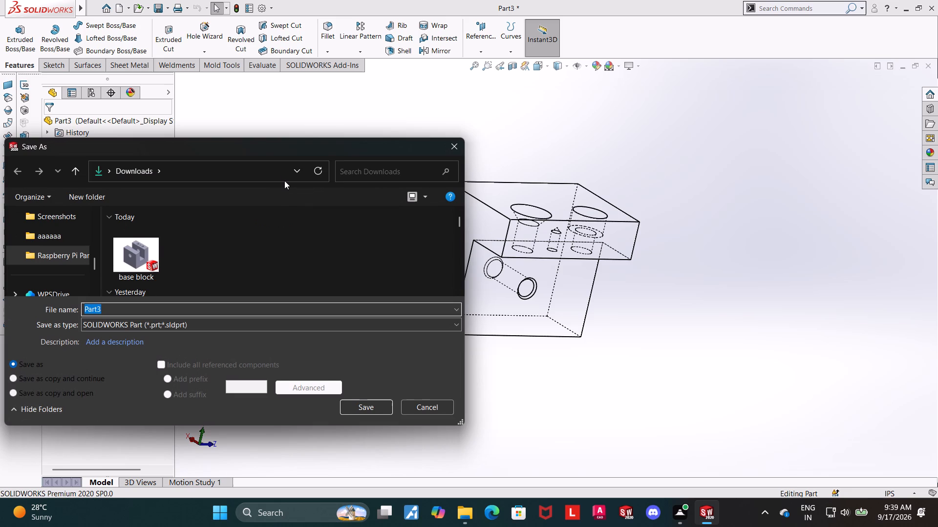
text(top block)
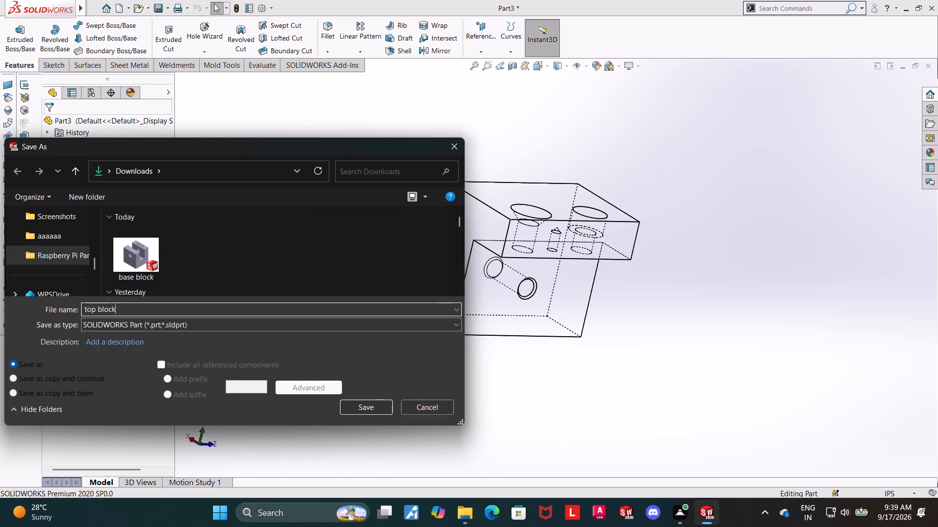
click(363, 404)
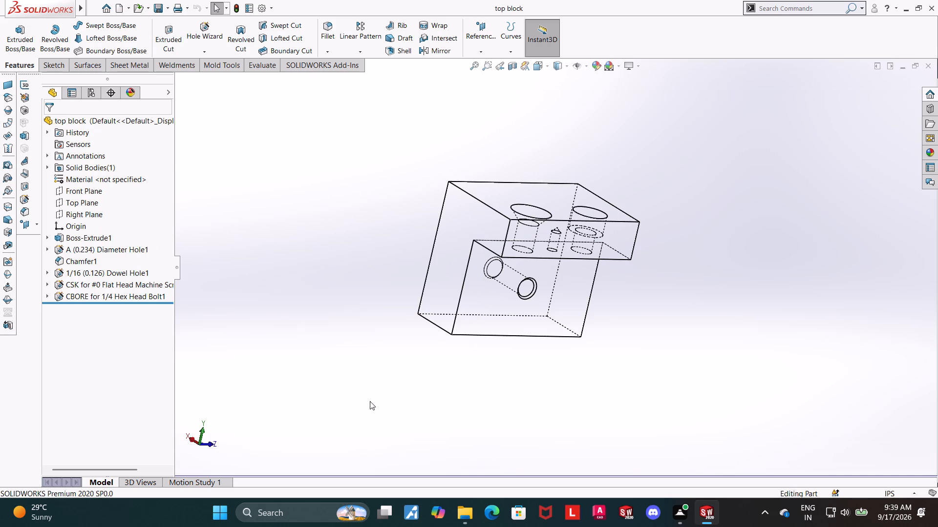
Examine the top block's stepped shape and holes from several angles.
scroll(317, 360, up, 3)
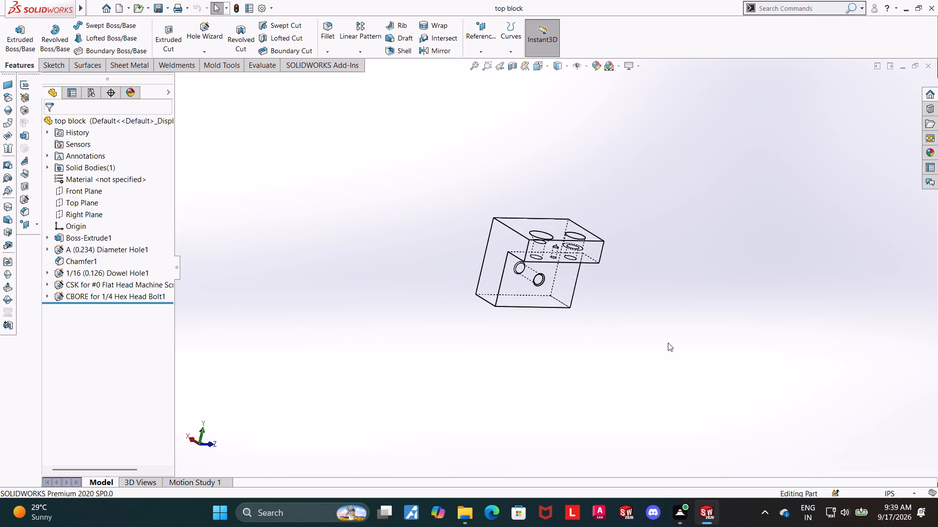
scroll(668, 343, up, 1)
middle_click(667, 343)
middle_drag(661, 342, 598, 274)
middle_drag(622, 284, 621, 284)
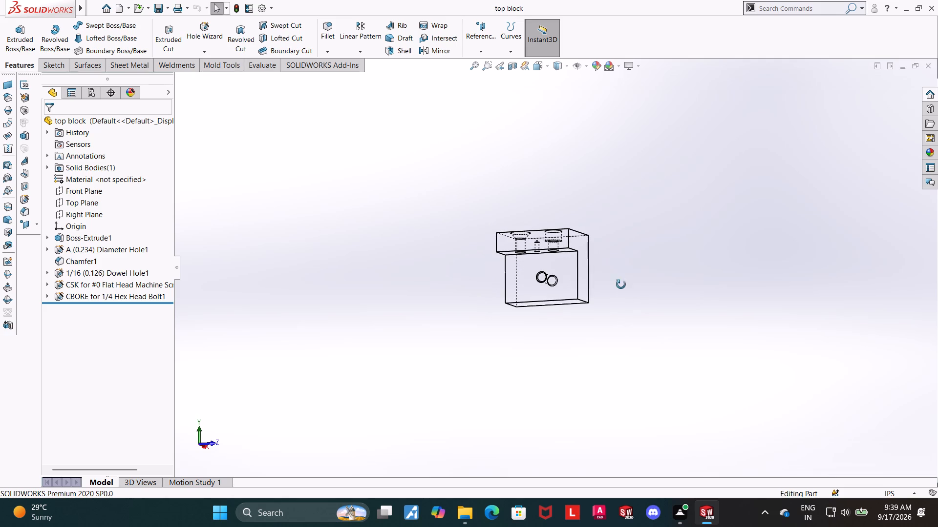
middle_drag(621, 284, 614, 289)
scroll(617, 264, down, 2)
middle_drag(625, 270, 621, 279)
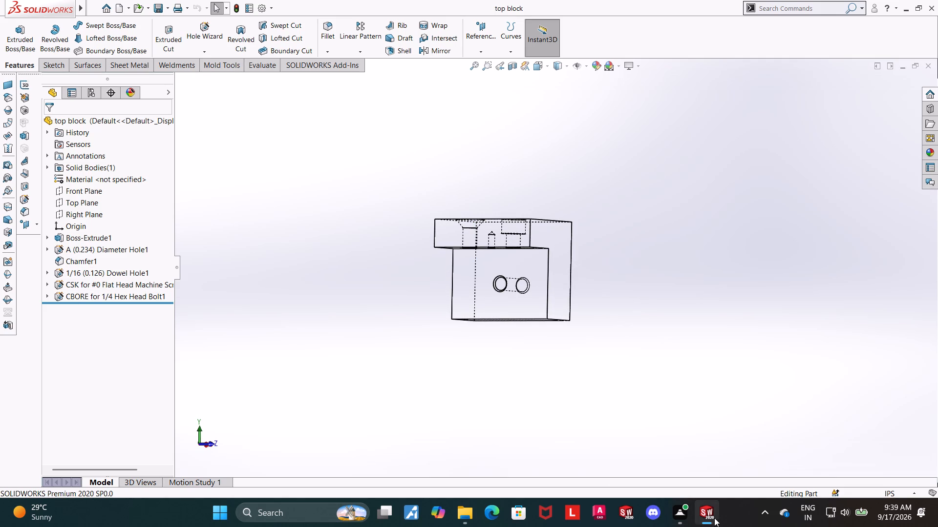
Switch to the base block and give its 1/8 dowel hole a custom diameter of 0.126 in.
click(649, 466)
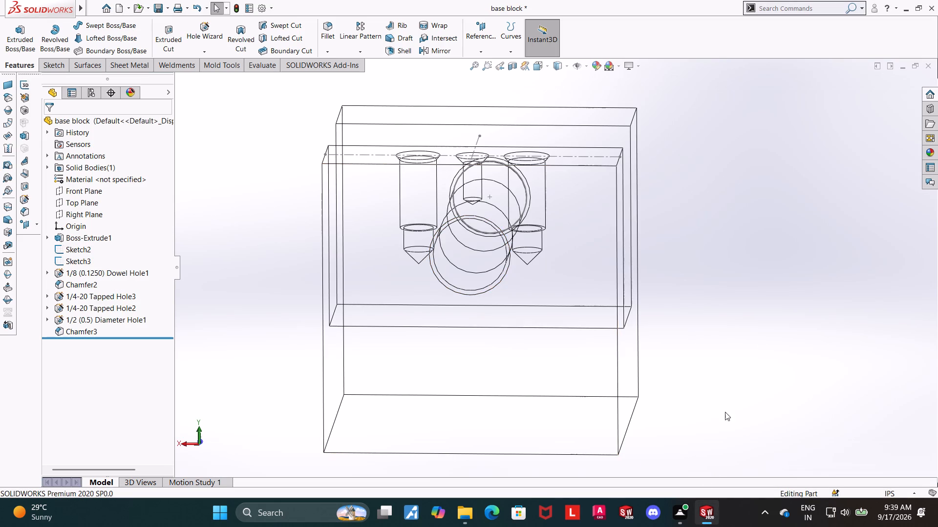
scroll(757, 335, up, 1)
middle_drag(744, 331, 725, 361)
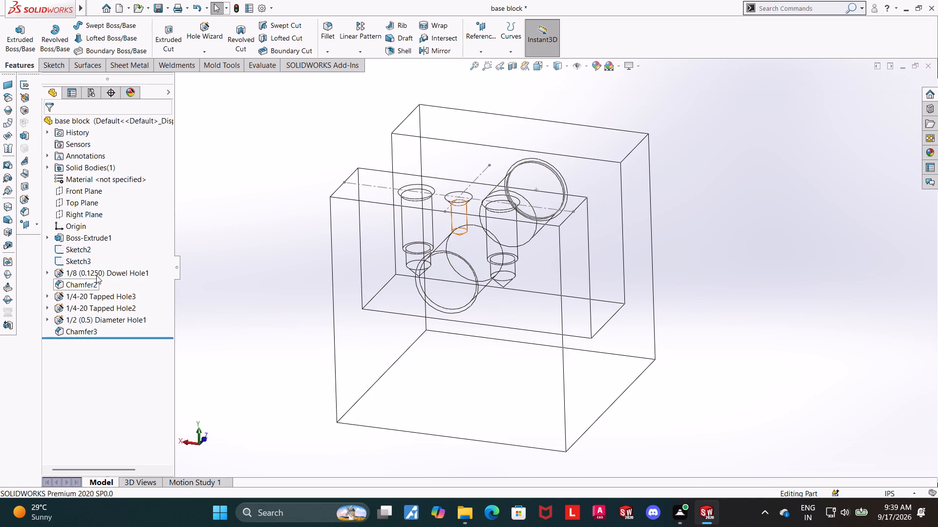
click(96, 275)
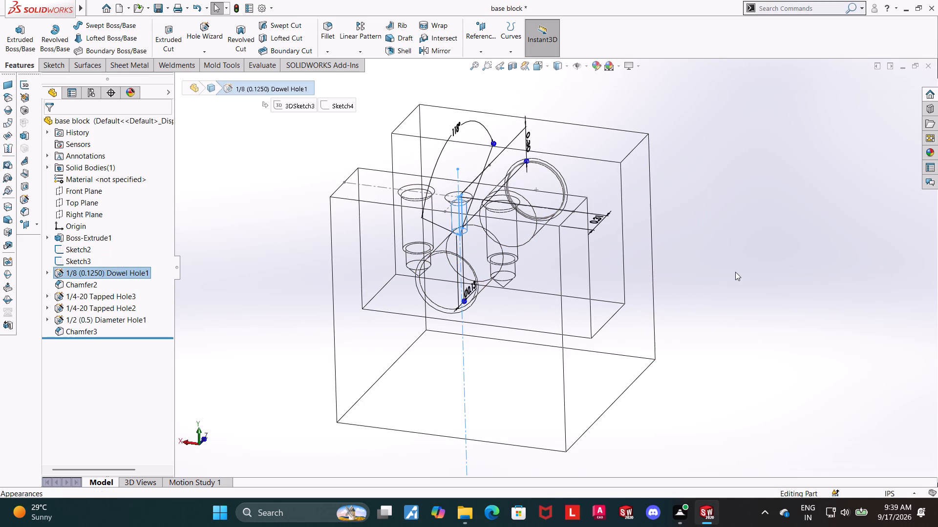
middle_drag(735, 272, 730, 305)
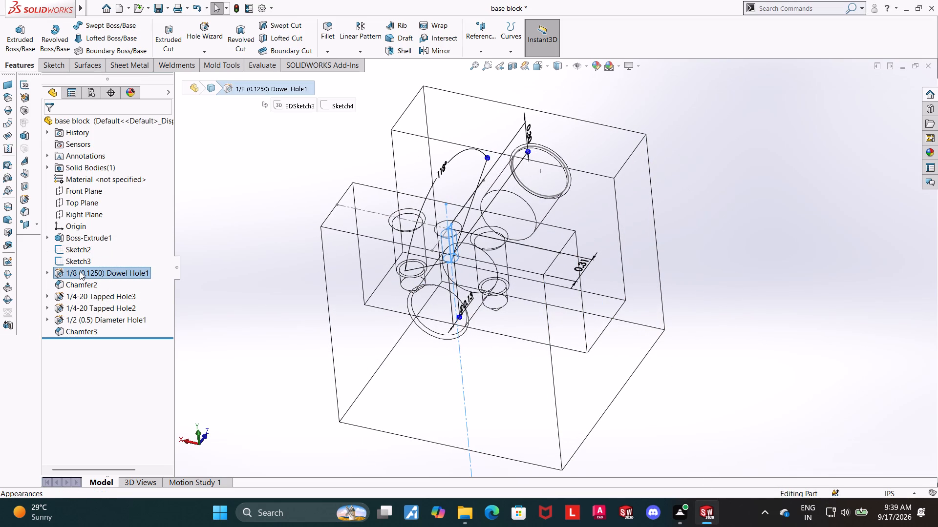
click(80, 271)
click(94, 245)
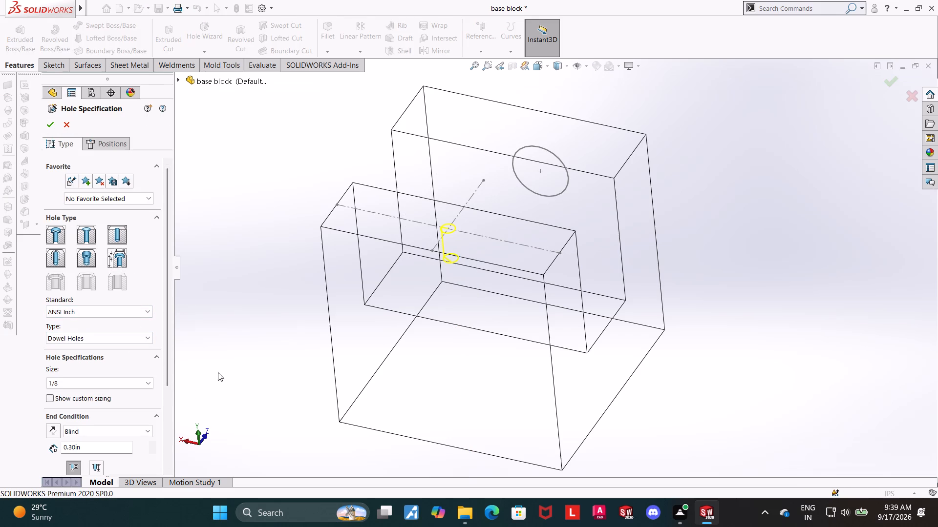
drag(166, 345, 164, 419)
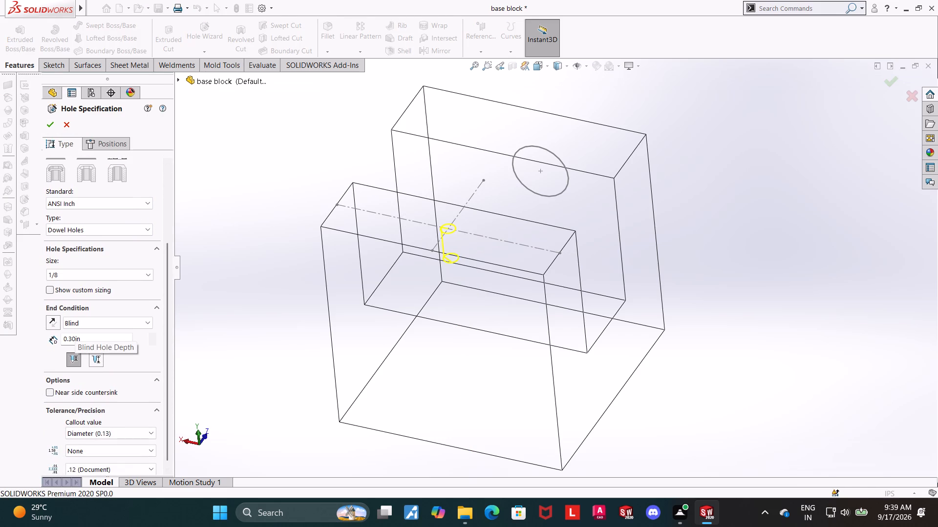
drag(168, 340, 167, 370)
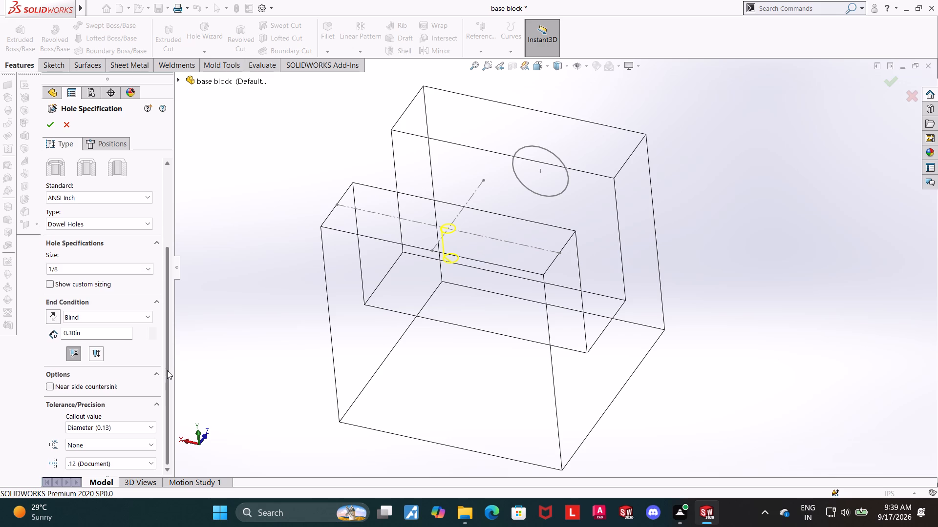
click(51, 283)
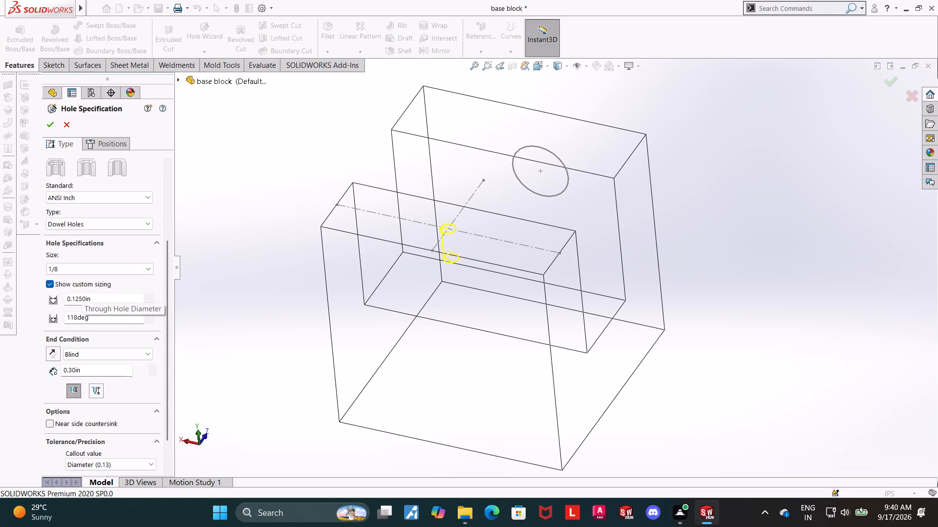
click(82, 299)
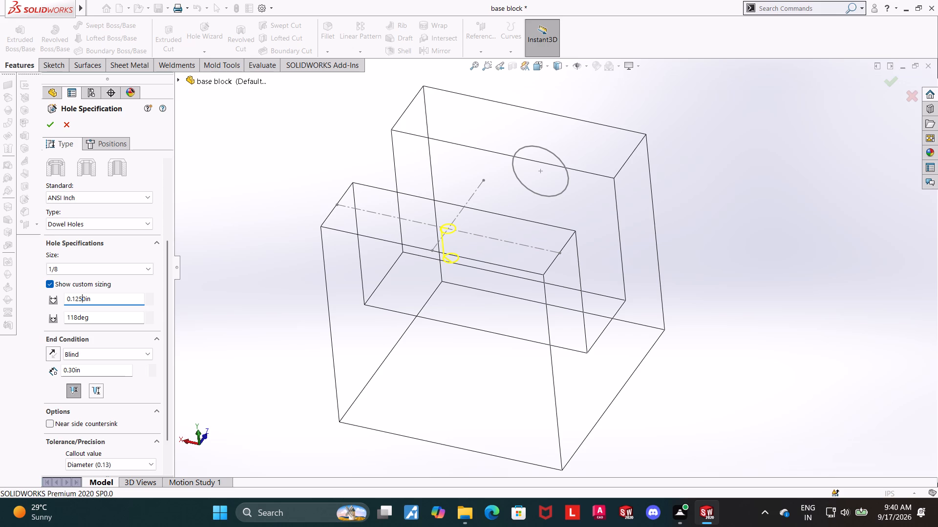
click(82, 300)
key(6)
click(46, 126)
click(216, 279)
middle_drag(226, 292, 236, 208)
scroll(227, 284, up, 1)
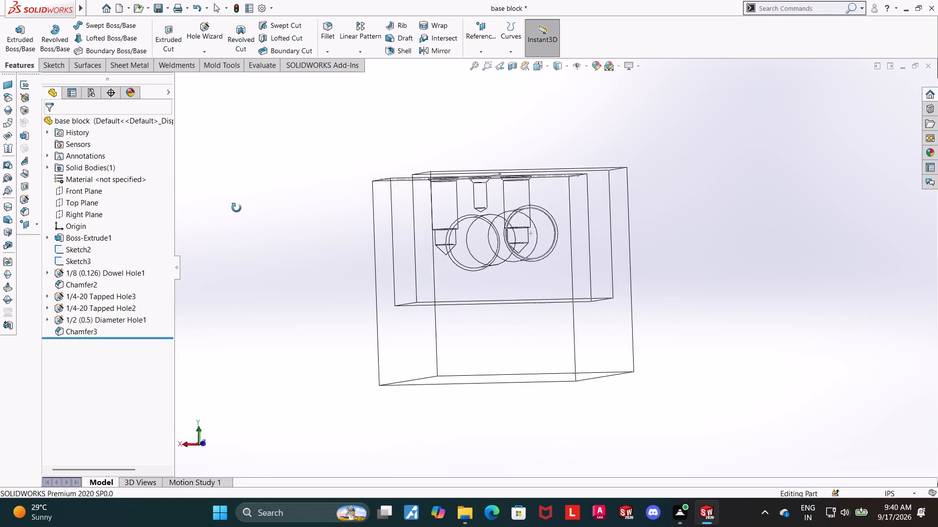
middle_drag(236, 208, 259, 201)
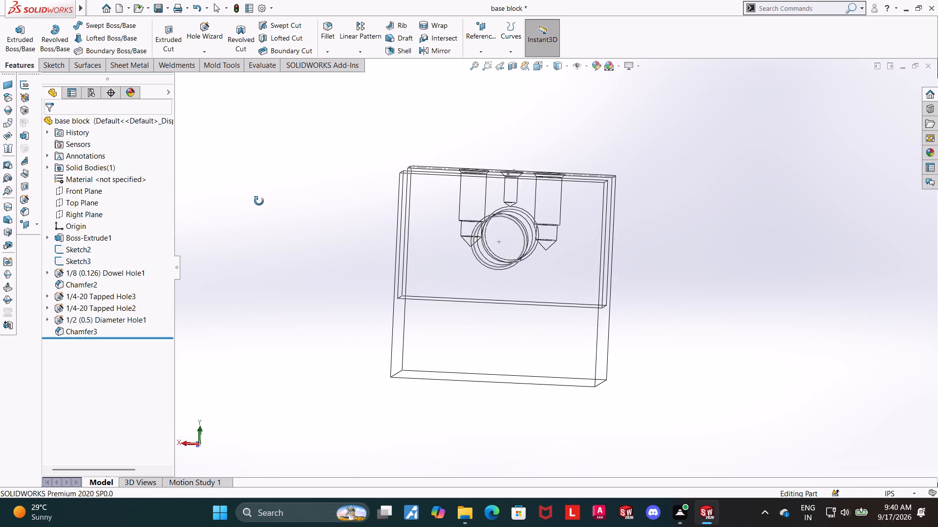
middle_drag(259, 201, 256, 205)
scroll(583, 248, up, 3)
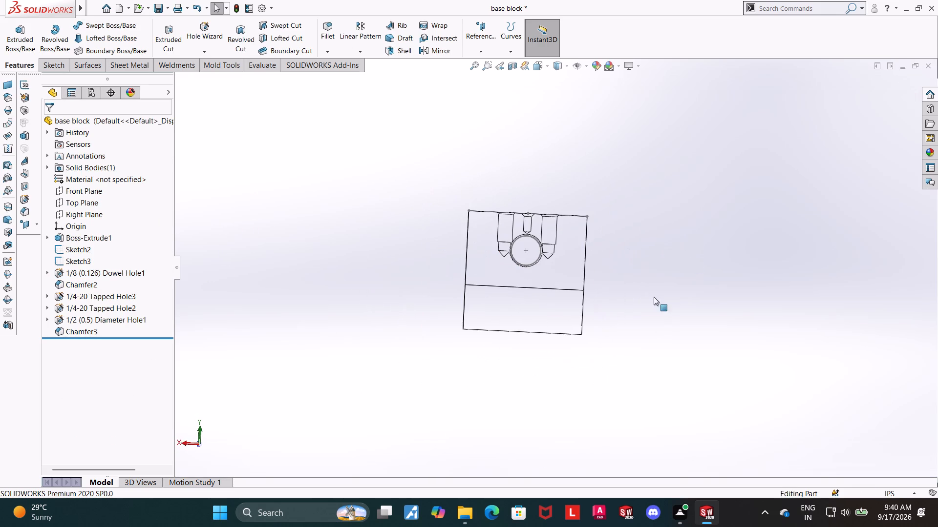
Create a new part document for the next component.
click(776, 446)
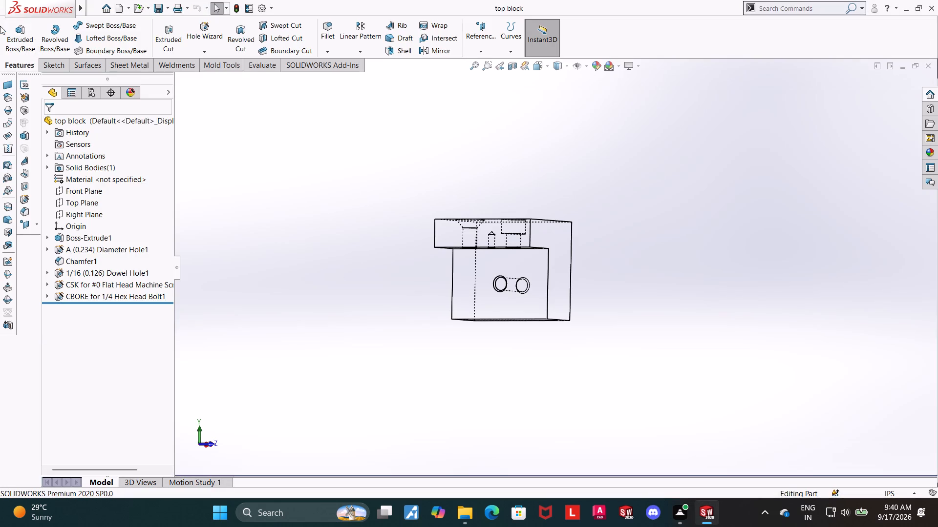
click(121, 10)
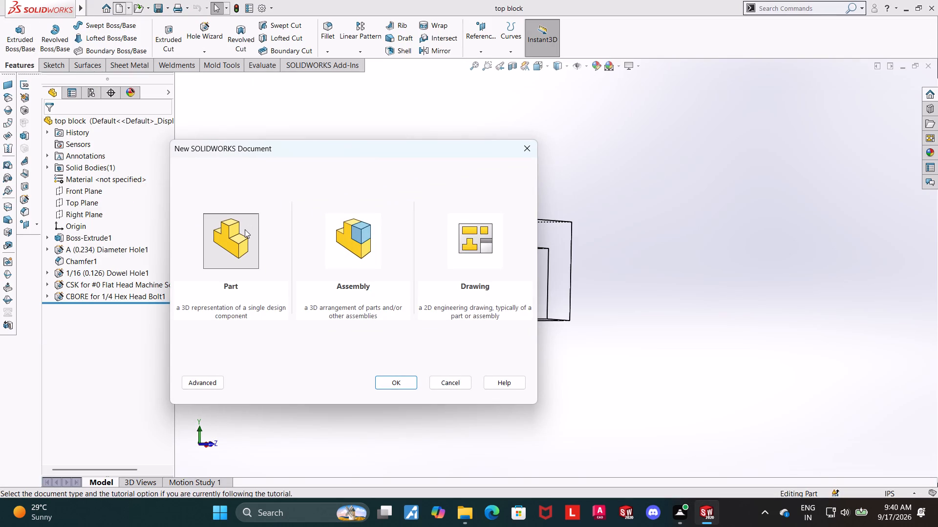
double_click(245, 229)
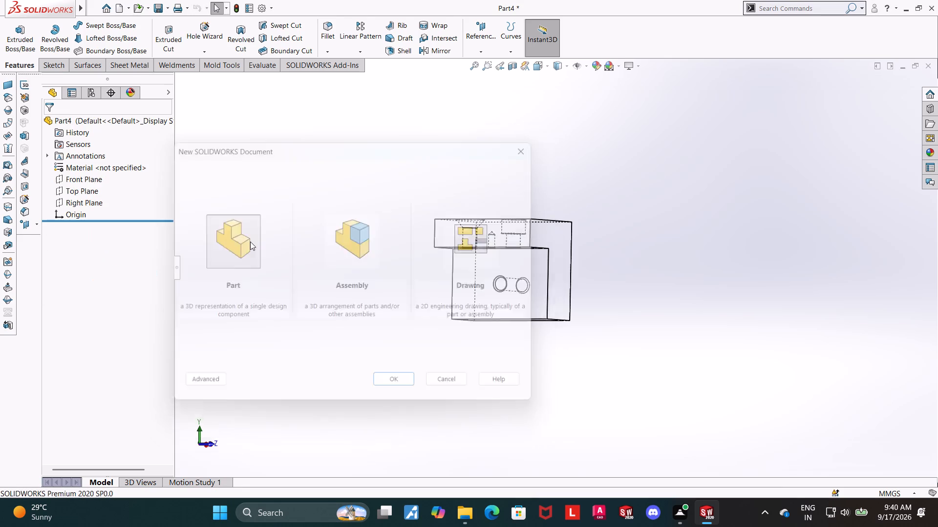
Open a sketch on the Front Plane and draw a horizontal centerline through the origin.
click(84, 177)
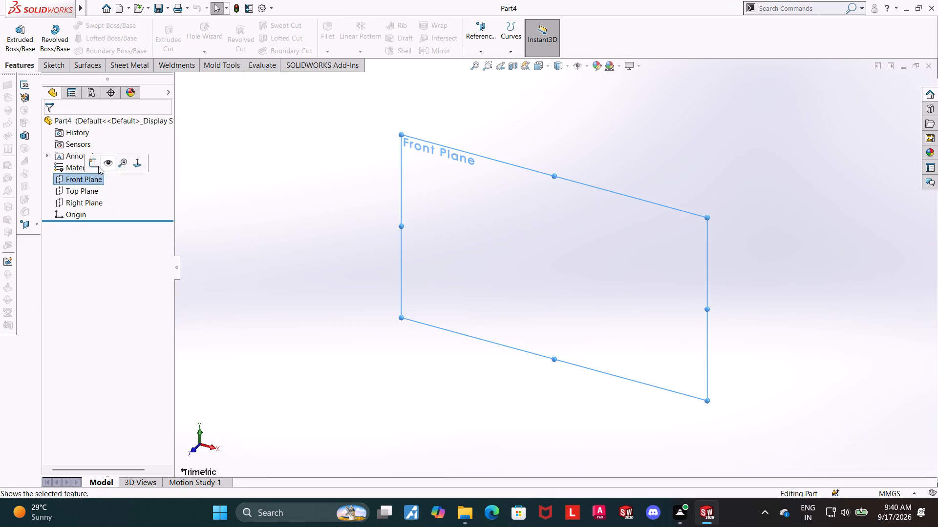
click(98, 166)
click(100, 25)
click(108, 54)
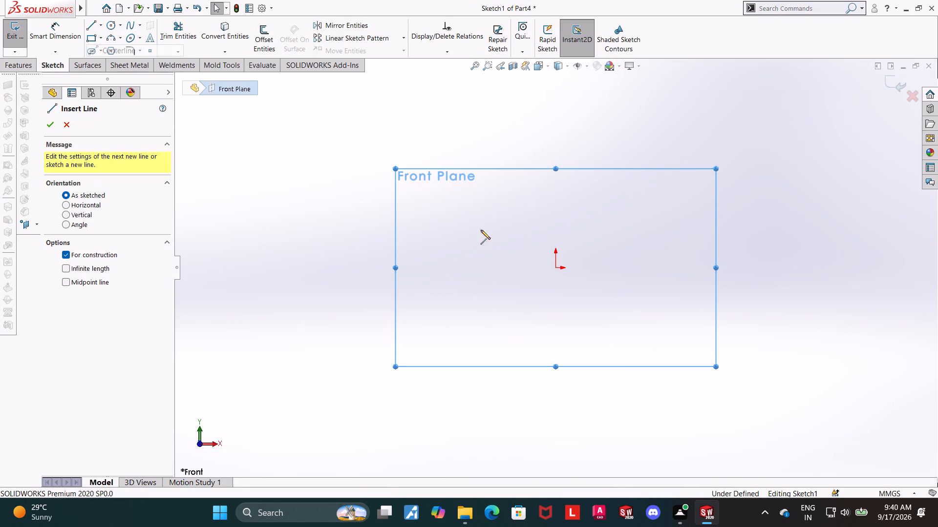
click(761, 266)
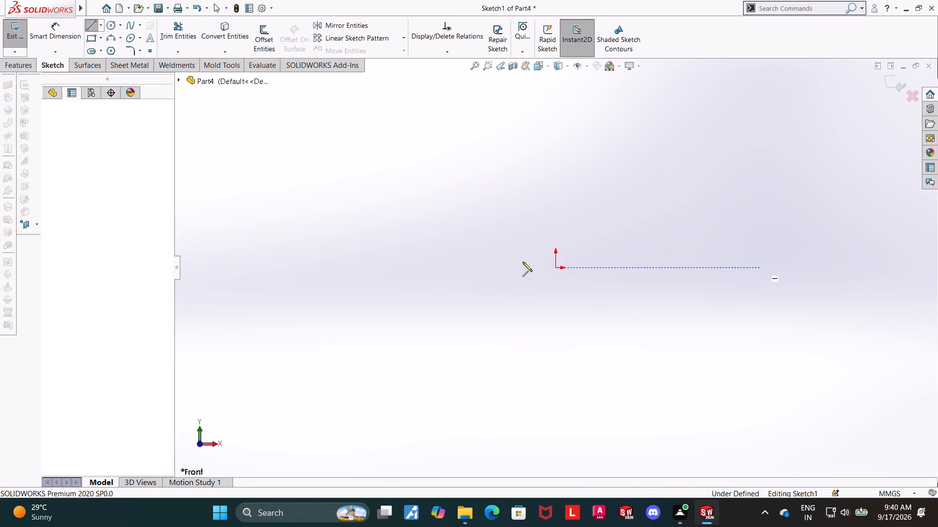
click(324, 270)
key(Escape)
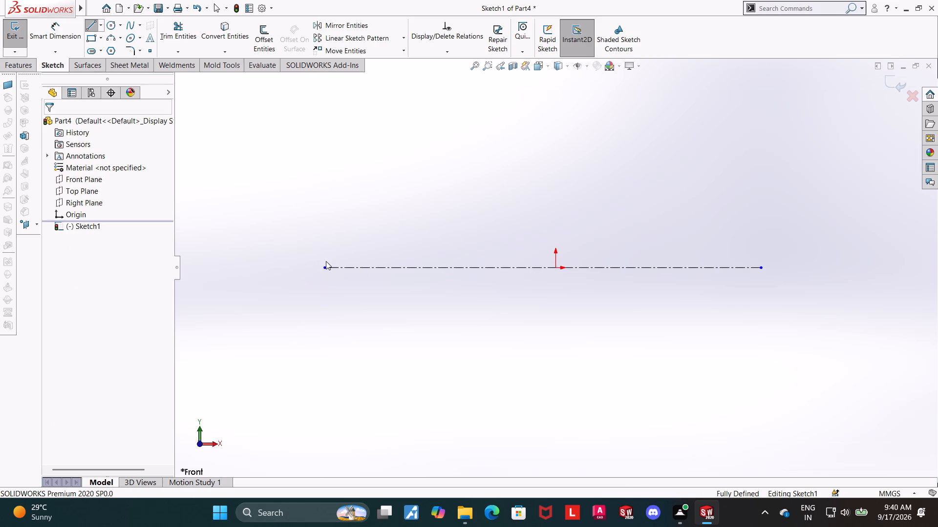
key(Escape)
key(Escape)
Draw the profile's left end about 24 mm up from the centerline, a top edge about 82 mm long, and the first groove's wall about 10 mm deep.
click(87, 24)
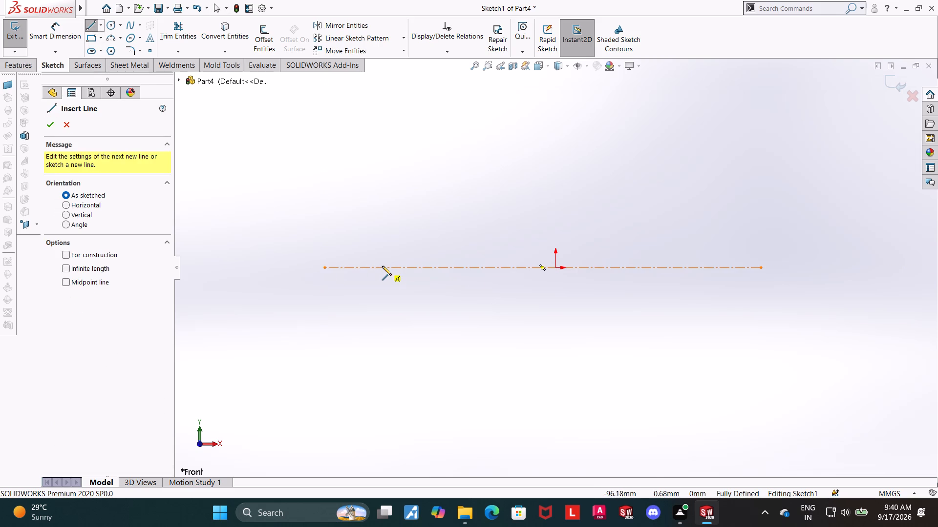
click(370, 266)
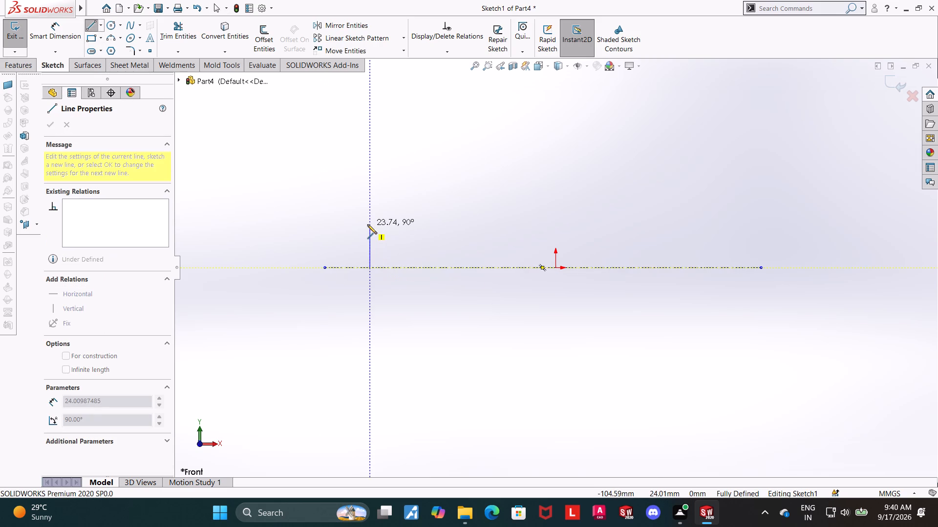
click(367, 224)
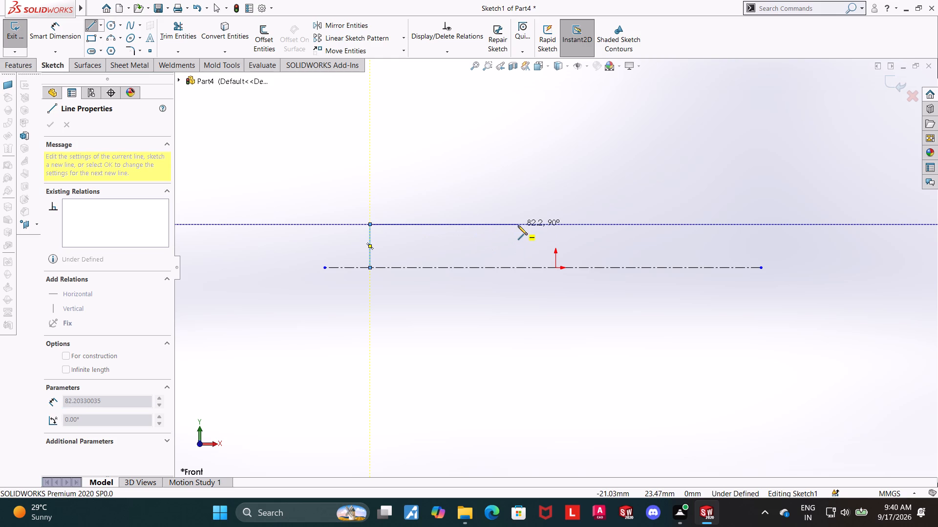
click(518, 225)
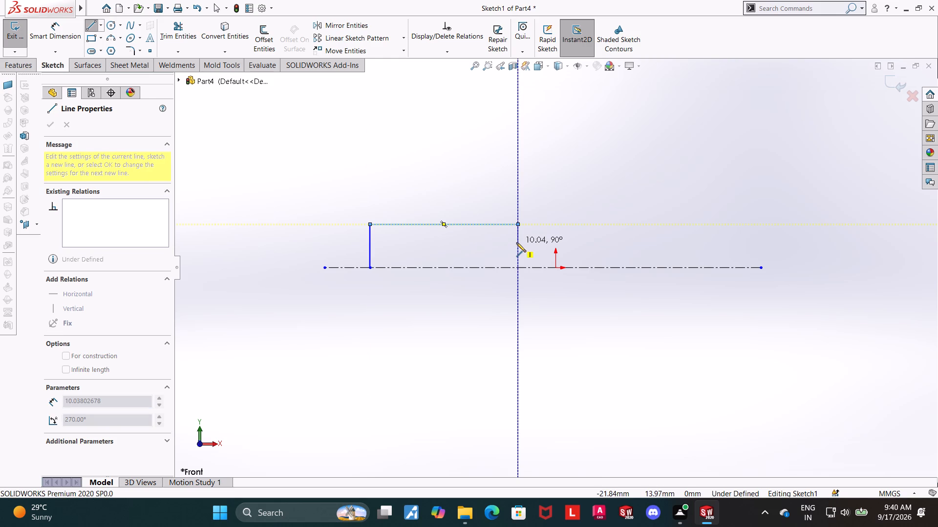
click(516, 243)
click(529, 235)
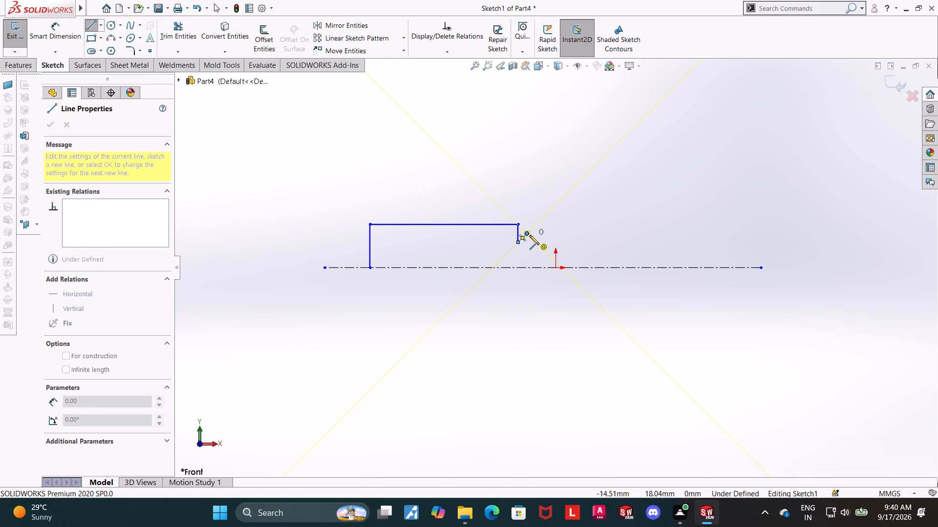
key(ctrl+z)
Continue the profile with lines that complete the first narrow groove and add a second of the same depth, about 10 mm.
click(95, 25)
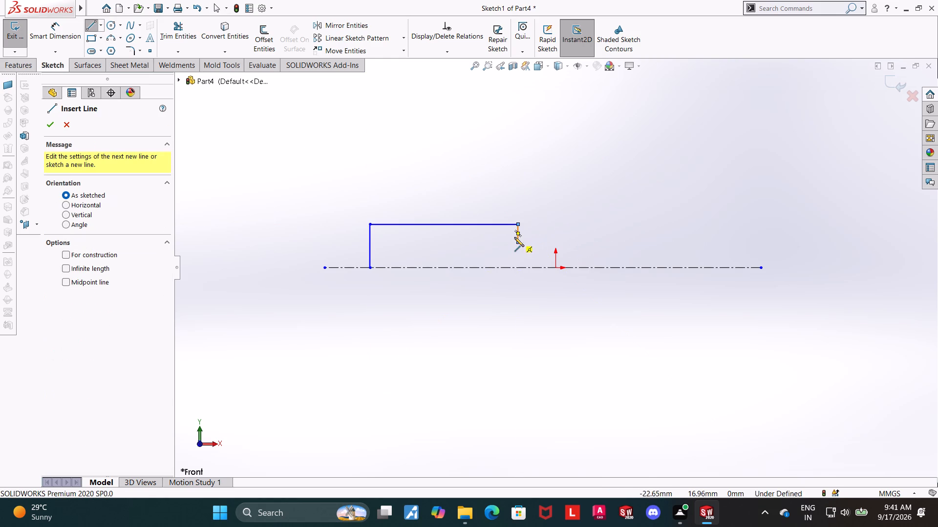
click(519, 242)
click(527, 243)
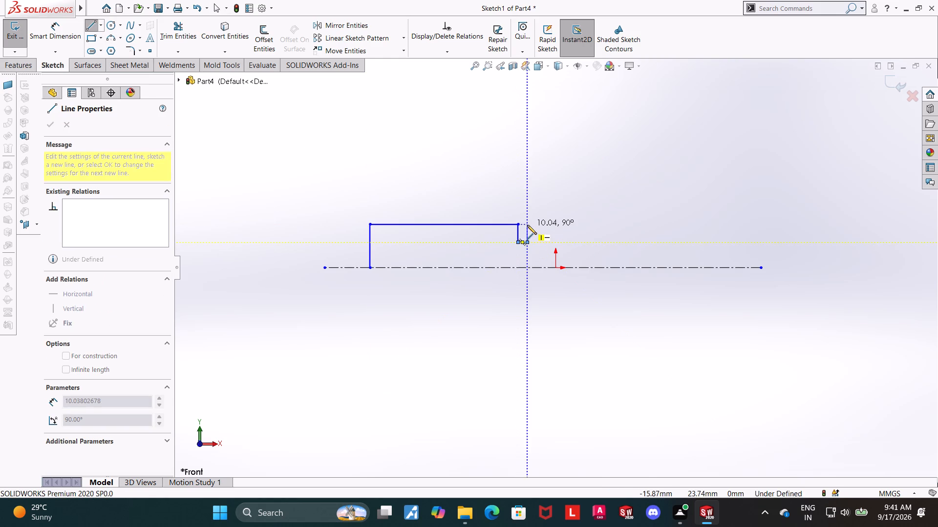
click(527, 225)
click(544, 225)
click(544, 242)
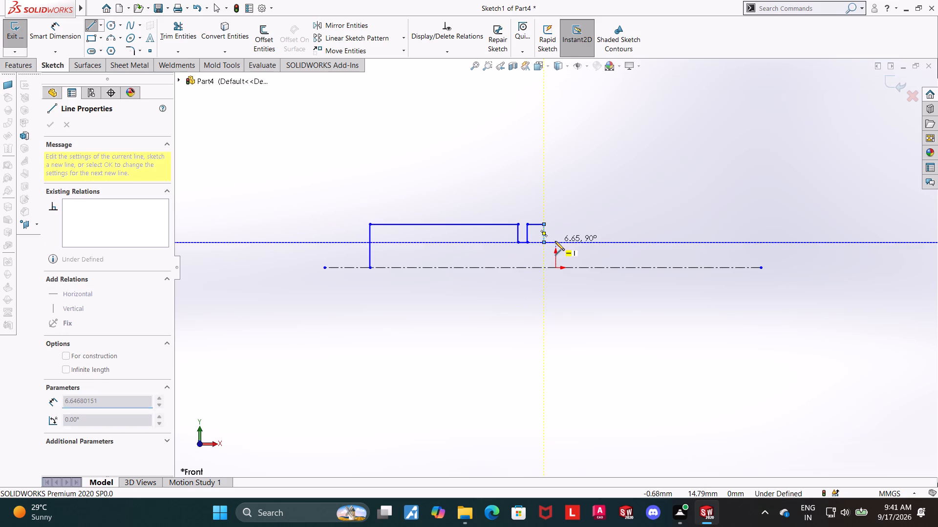
click(557, 241)
click(556, 223)
Add a third and fourth groove, a final top edge about 63 mm long, and the right end down to the centerline.
click(576, 223)
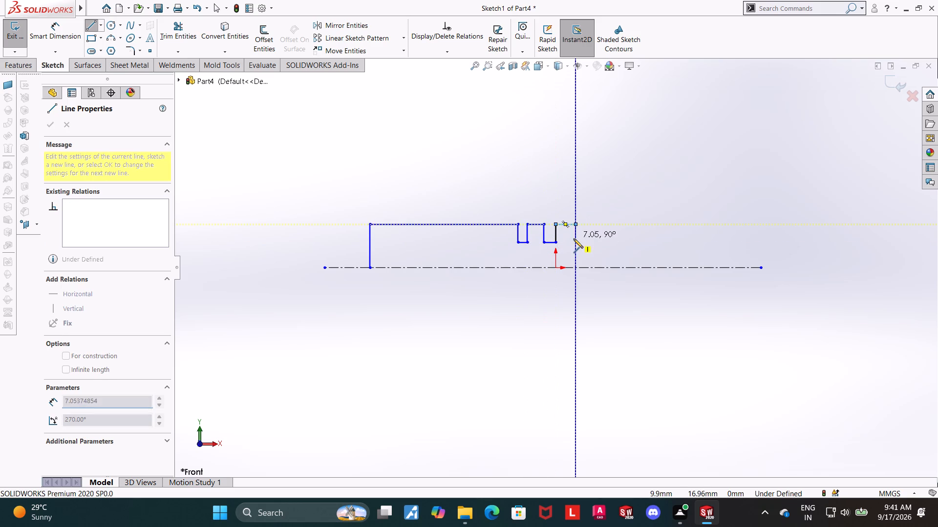
click(574, 242)
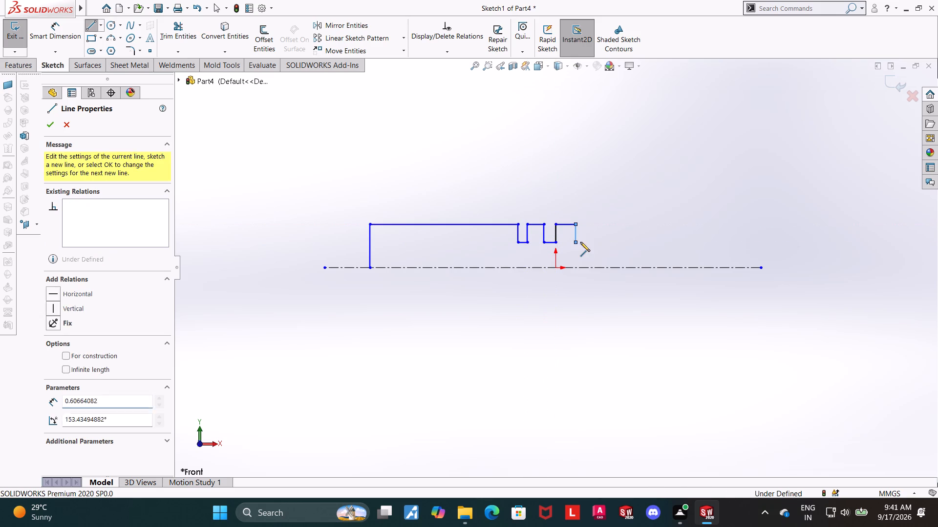
click(589, 242)
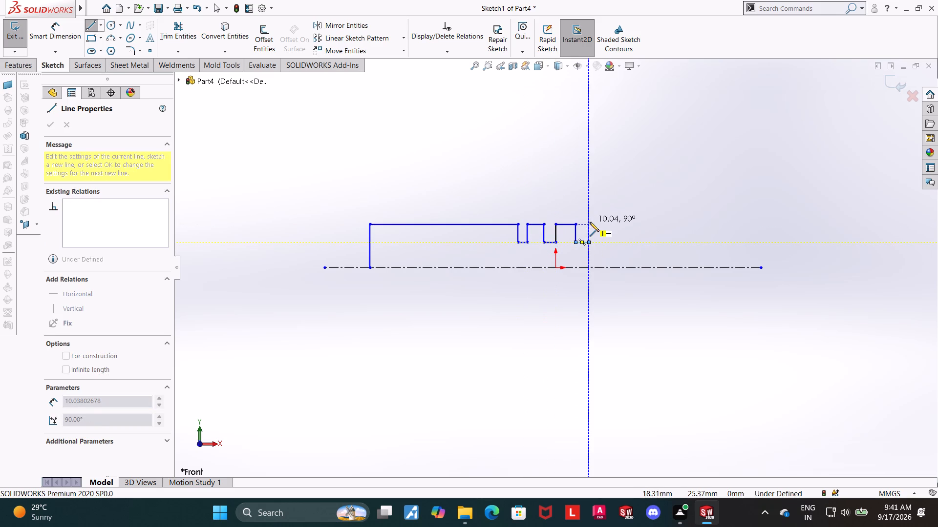
click(590, 222)
click(609, 223)
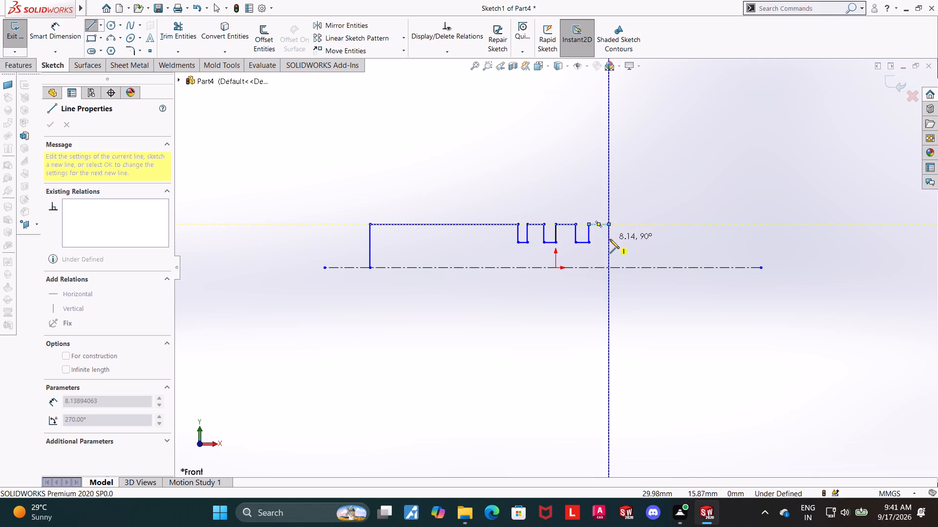
click(610, 239)
click(620, 239)
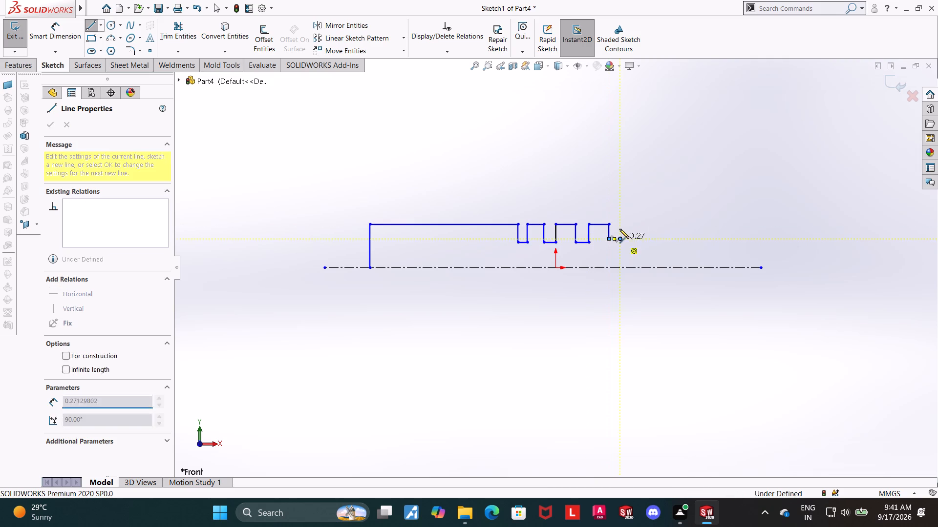
click(619, 223)
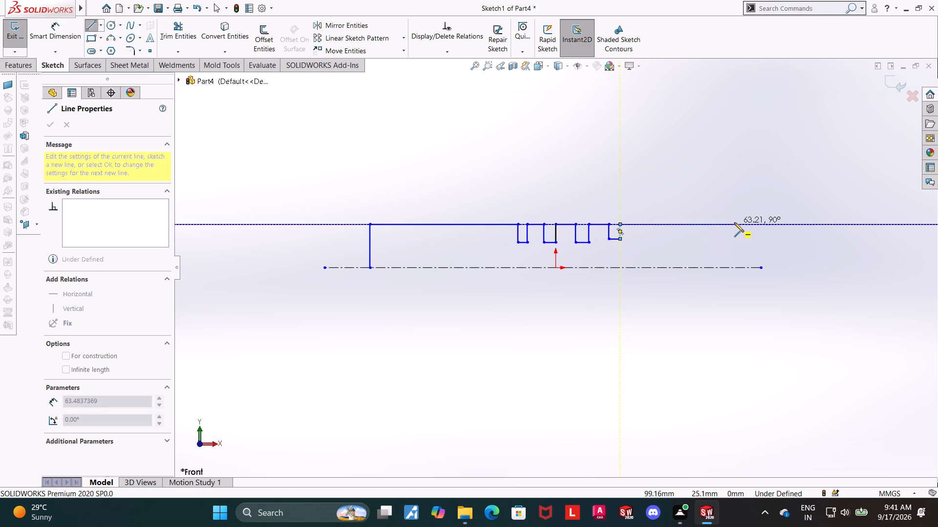
click(734, 223)
click(734, 268)
key(Escape)
key(Escape)
key(Escape)
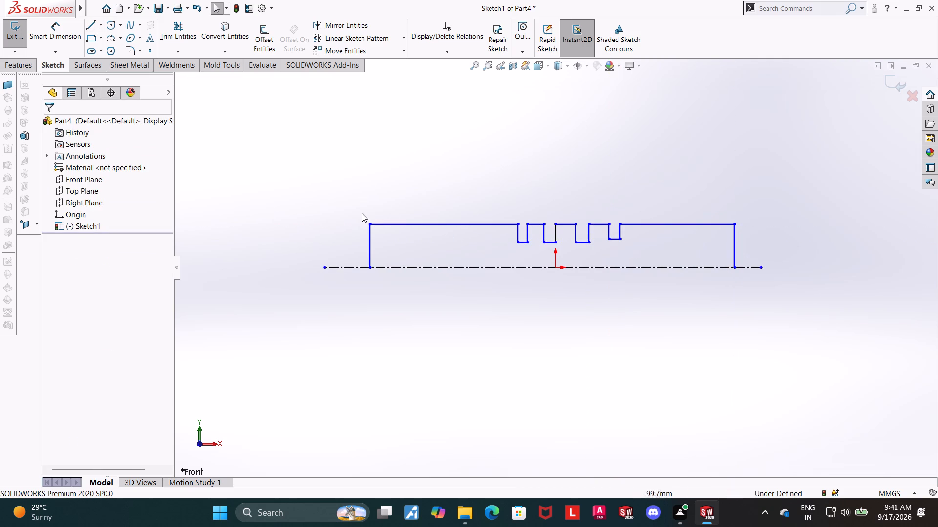
Close the profile with a line along the centerline between its left and right ends.
click(90, 28)
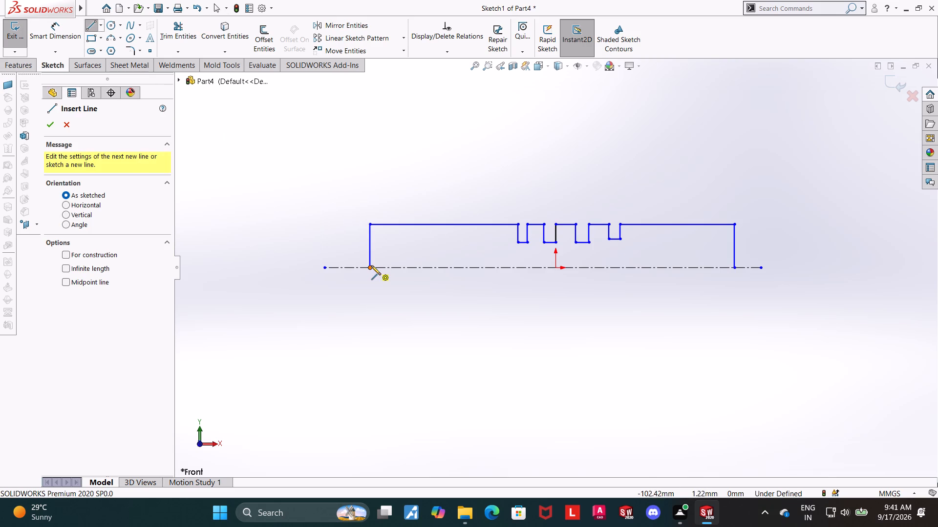
click(371, 265)
click(736, 268)
key(Escape)
key(Escape)
key(Escape)
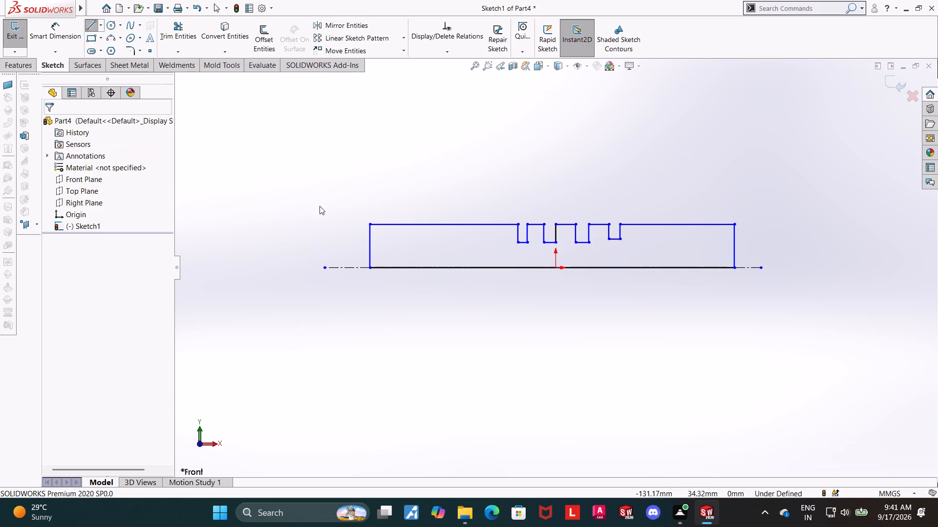
key(Escape)
Make the bottom lines of all four grooves equal in length and collinear.
scroll(616, 231, down, 2)
key(Escape)
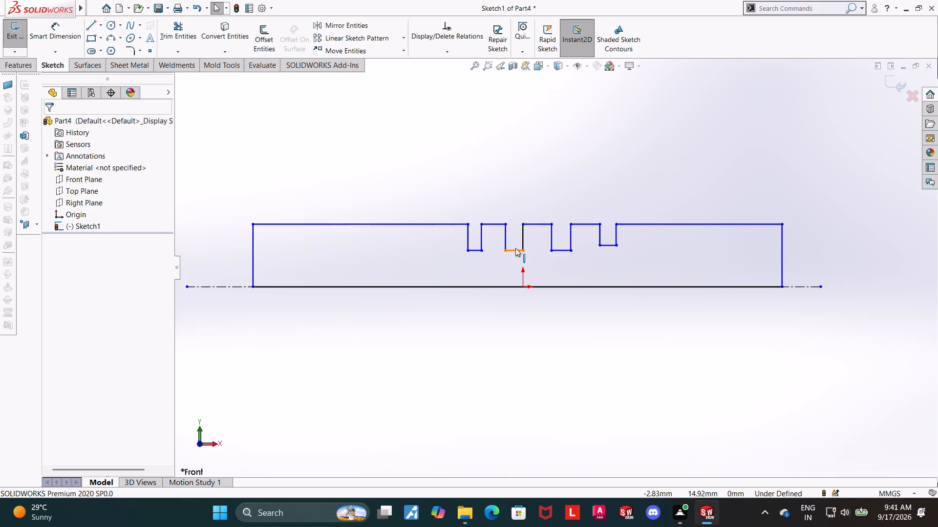
click(515, 248)
ctrl+click(472, 248)
ctrl+click(561, 250)
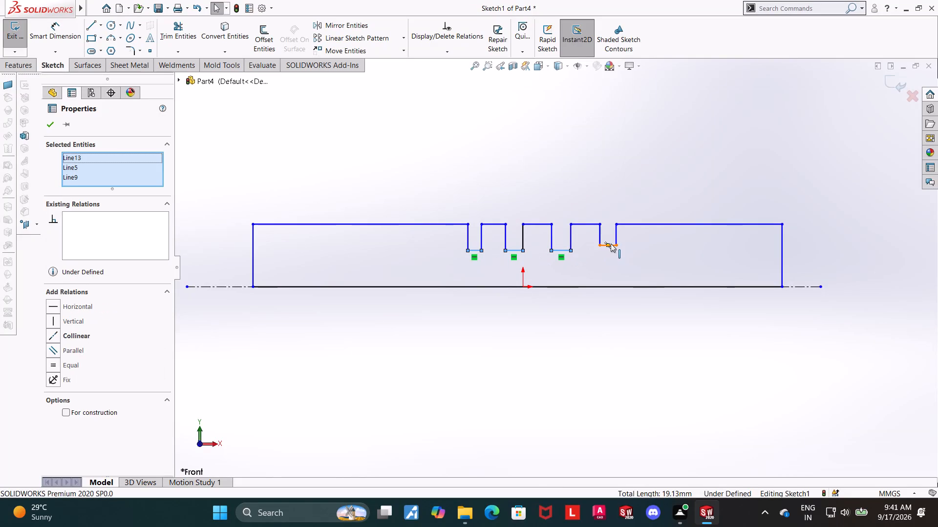
ctrl+click(611, 243)
click(50, 358)
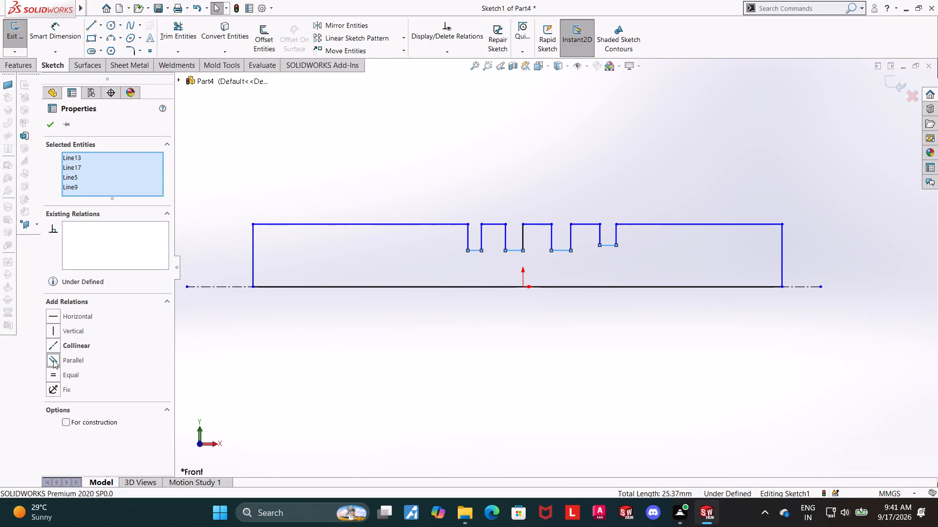
click(53, 375)
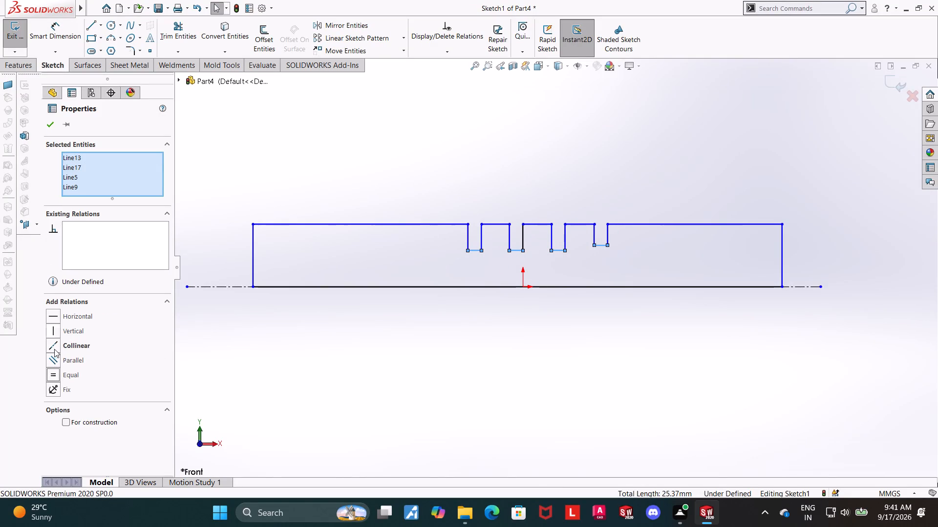
click(53, 350)
click(48, 127)
click(672, 394)
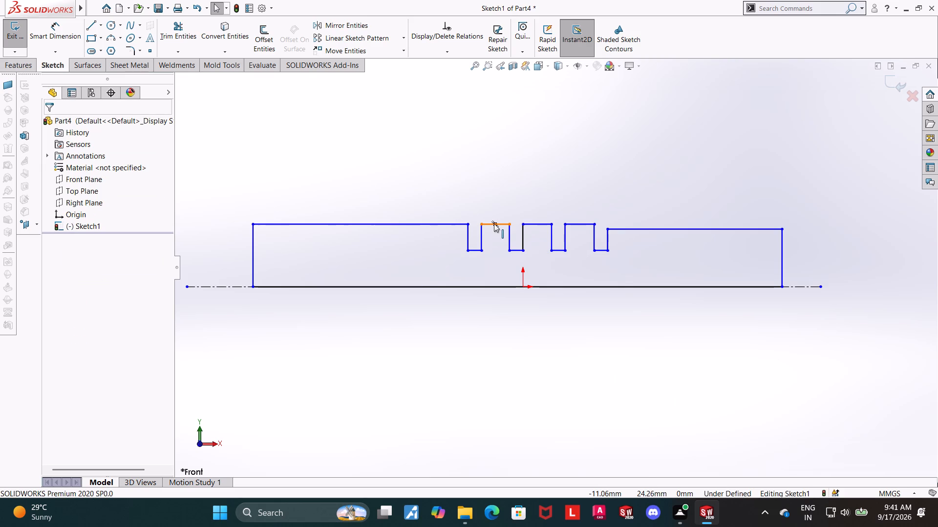
Switch the part's unit system to IPS.
click(64, 41)
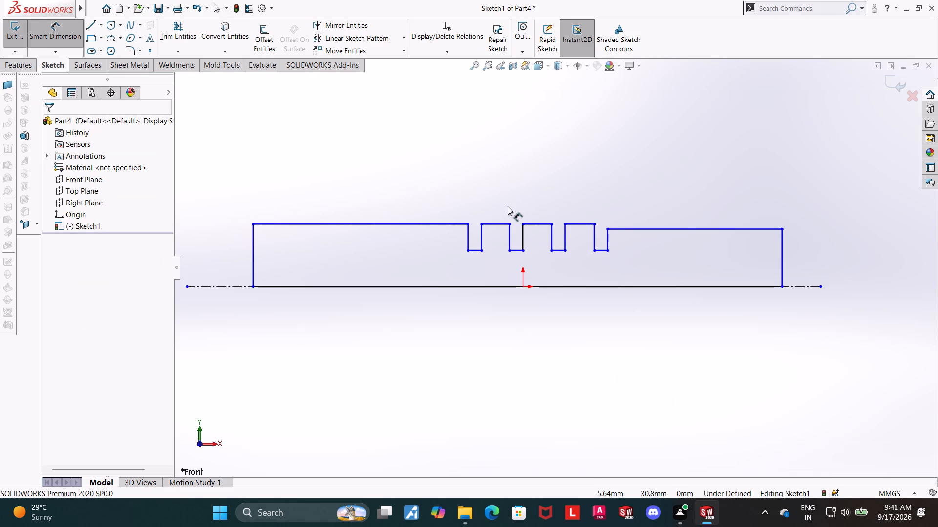
key(Escape)
click(891, 495)
click(873, 463)
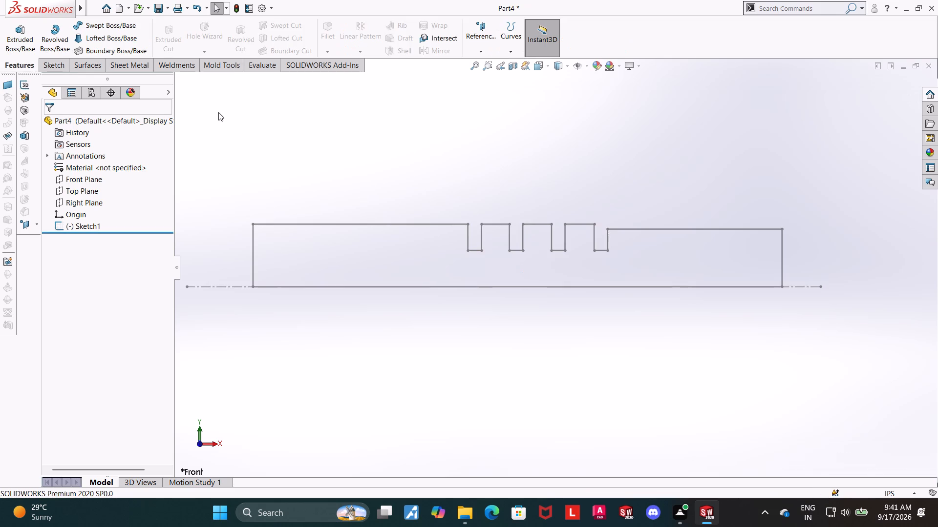
Reopen the profile sketch for editing and dimension its overall length between the two end lines as 3.5 in.
click(80, 228)
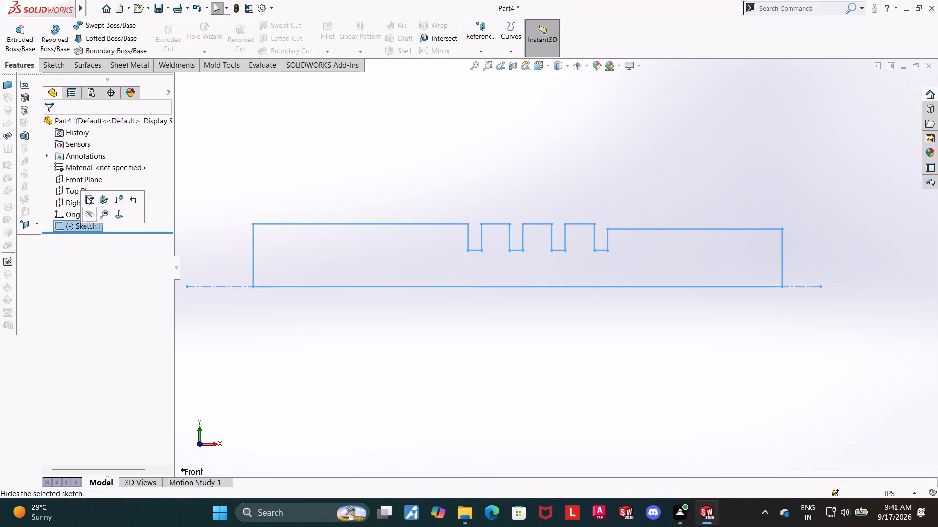
click(86, 196)
click(50, 30)
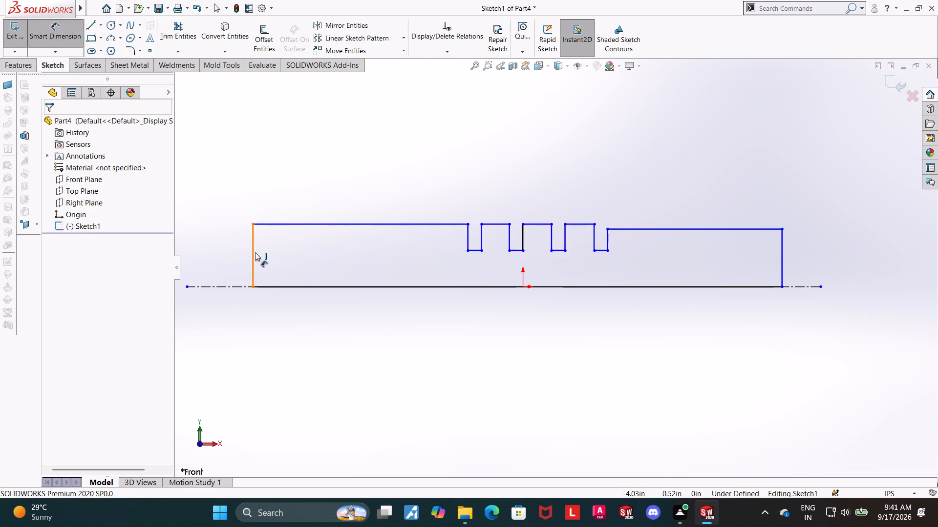
click(255, 253)
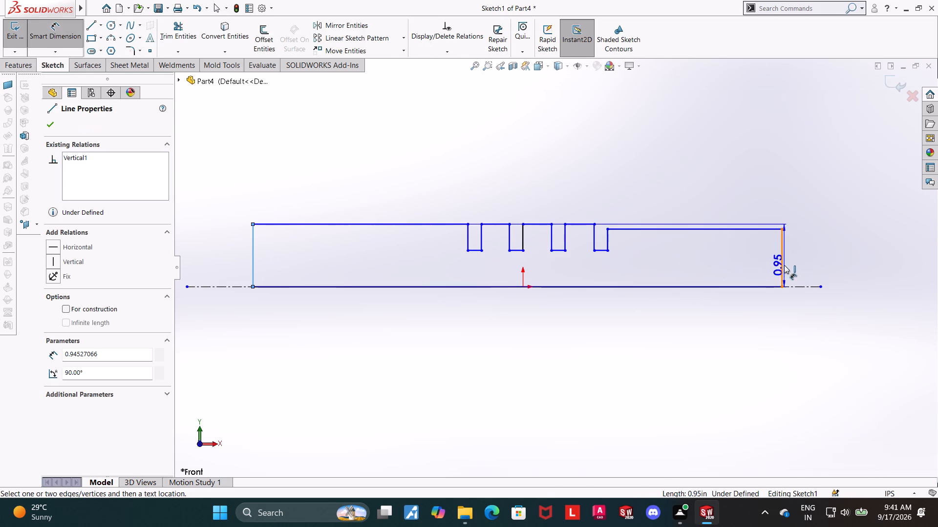
click(782, 265)
click(703, 166)
text(3.)
key(5)
key(Return)
key(Escape)
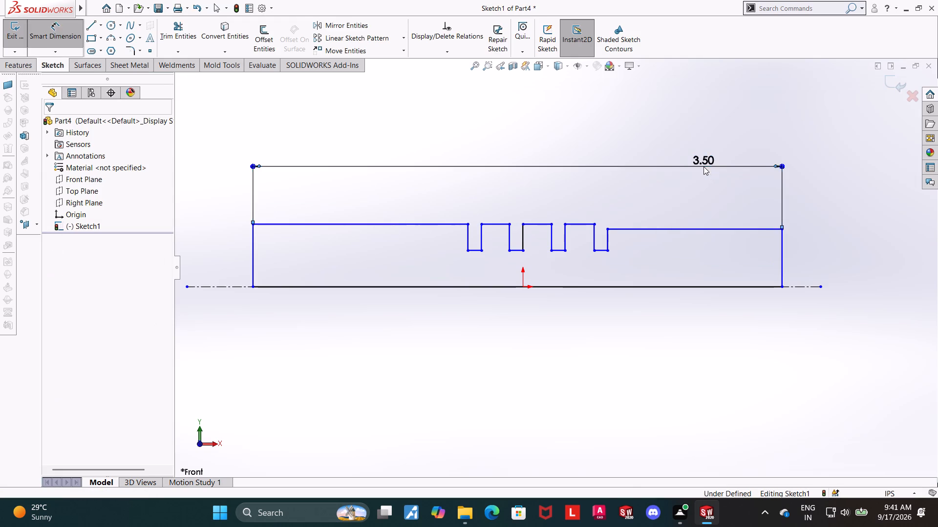
key(Escape)
Dimension the distance from the fourth groove's left wall to the profile's right end as 1 in.
click(60, 24)
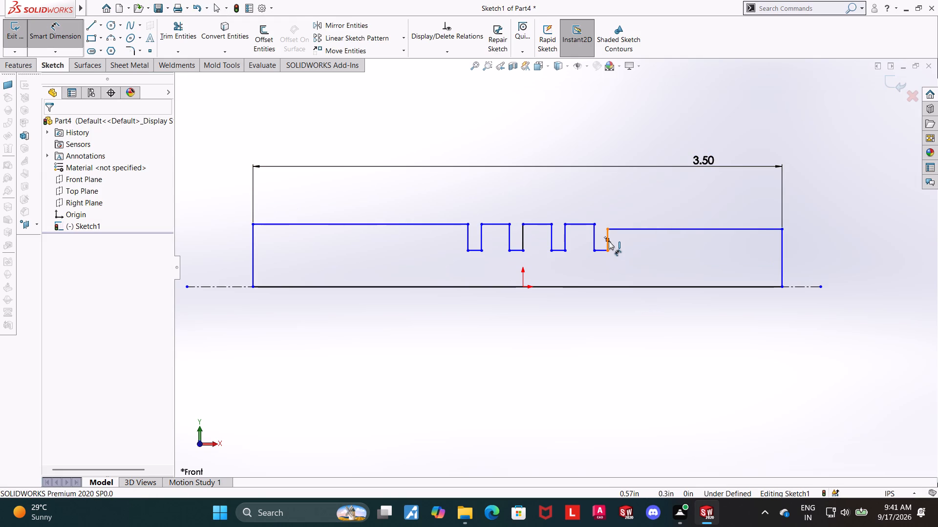
click(592, 237)
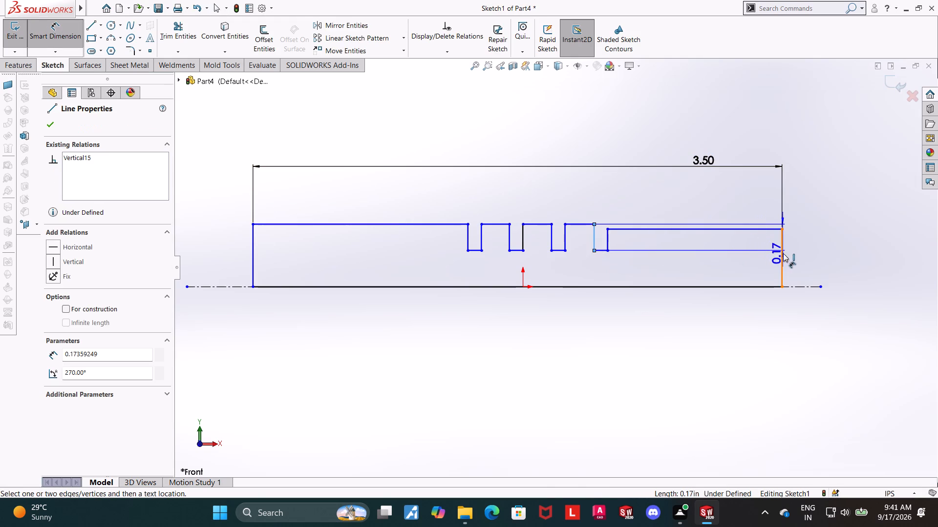
click(783, 253)
click(727, 205)
key(1)
key(Return)
key(Escape)
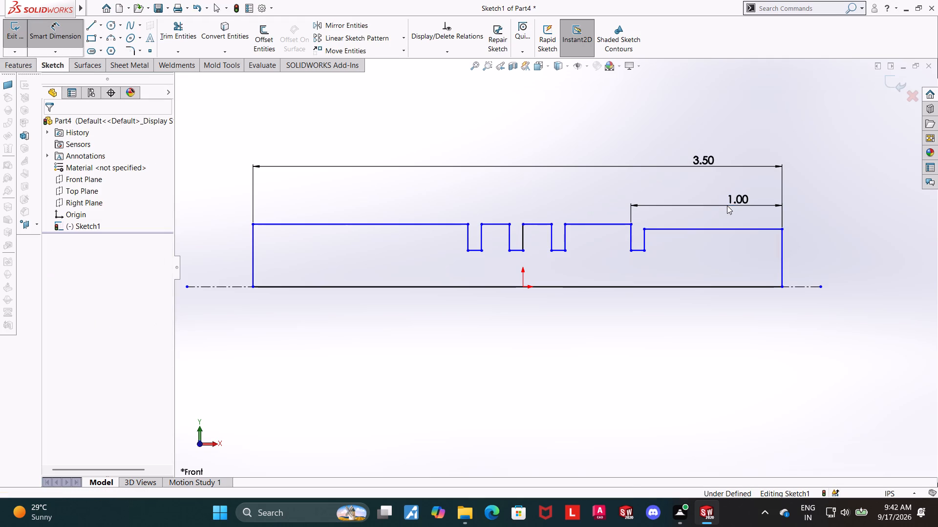
Dimension the width of the fourth groove's bottom line as 0.095 in.
key(Escape)
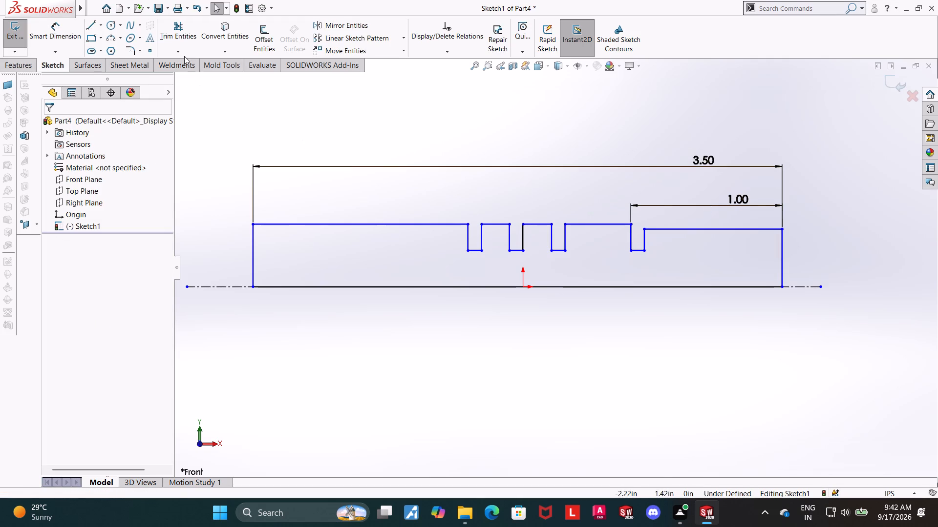
click(68, 32)
click(640, 250)
click(629, 317)
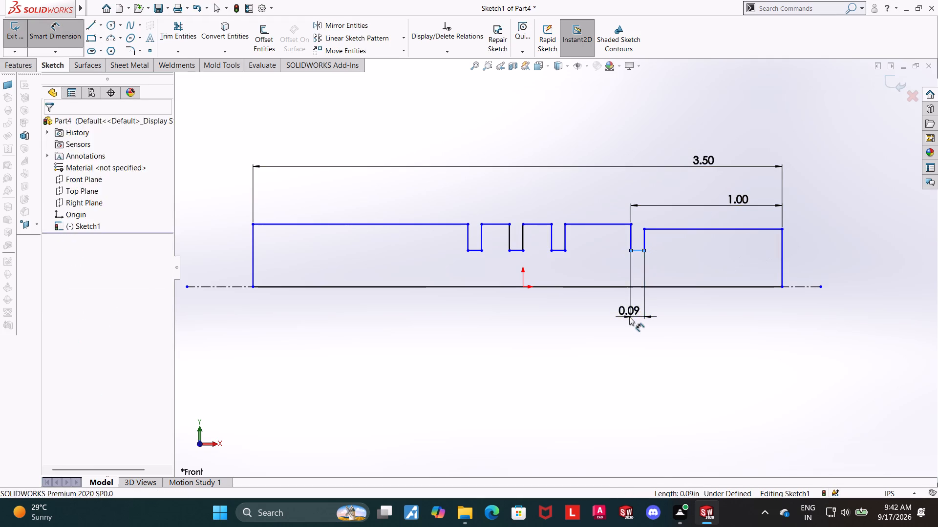
text(0.0)
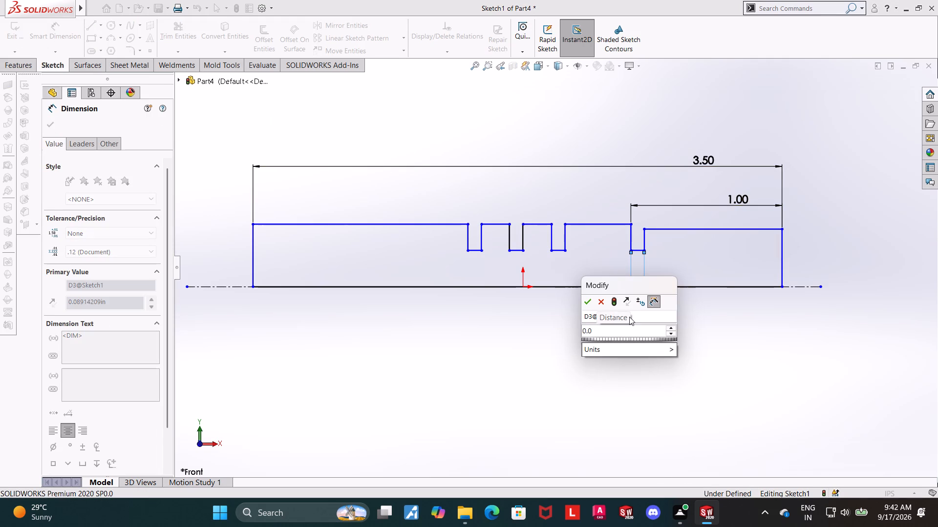
key(9)
key(5)
key(Return)
key(Escape)
key(Escape)
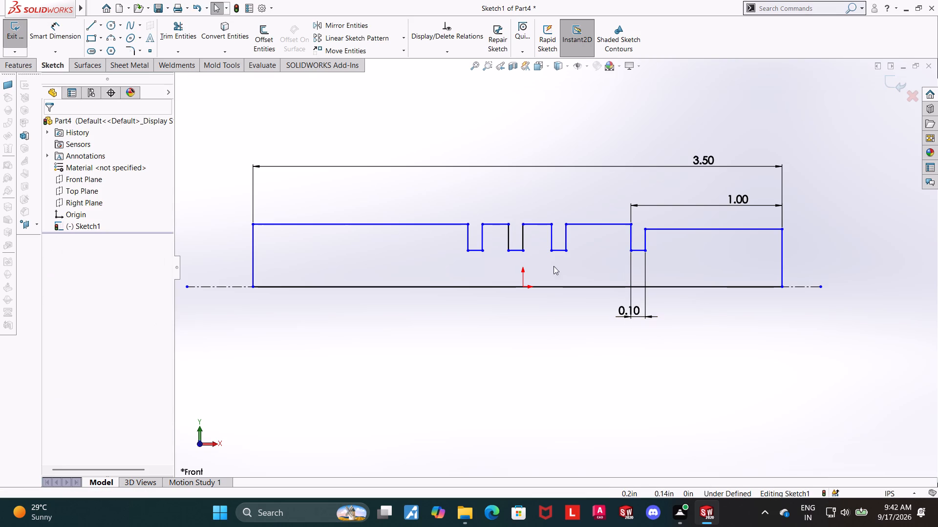
click(639, 250)
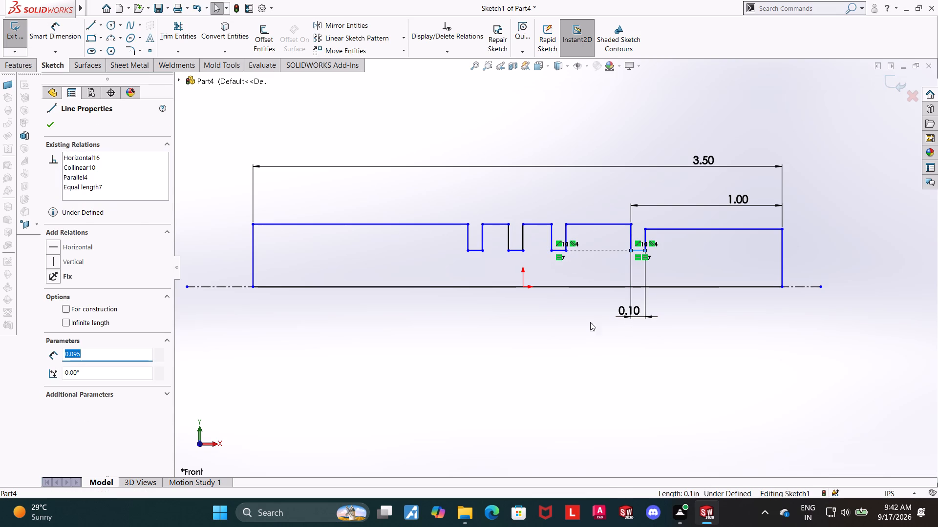
key(Escape)
key(Escape)
click(593, 358)
key(Escape)
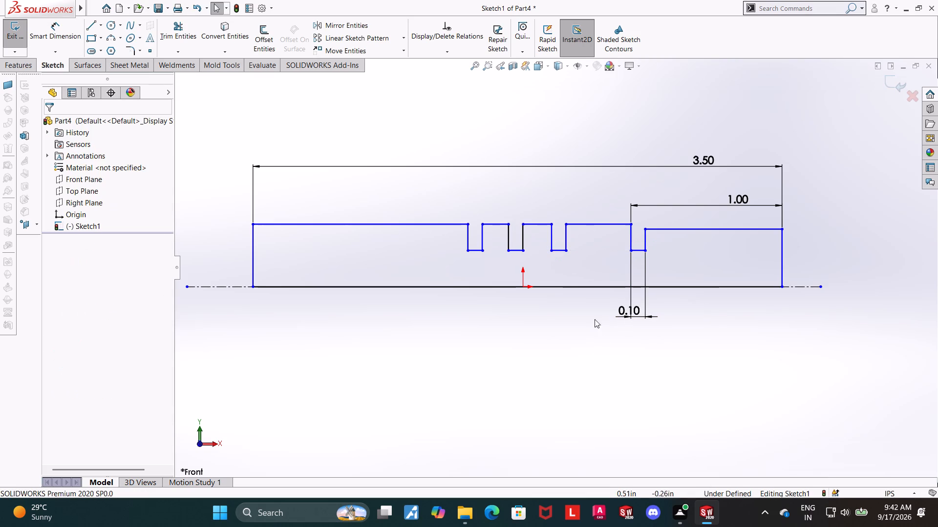
Make all five top lines of the profile collinear.
click(707, 228)
ctrl+click(577, 223)
ctrl+click(533, 224)
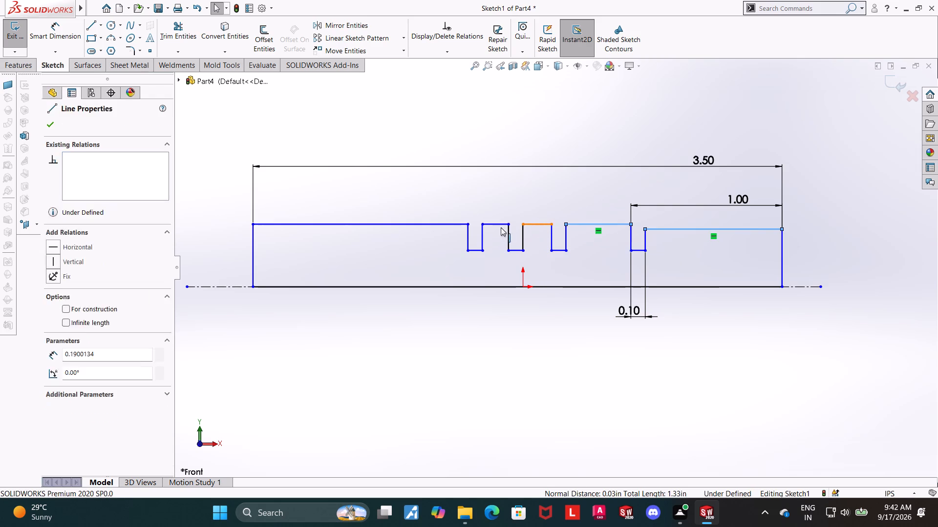
ctrl+click(498, 224)
ctrl+click(423, 223)
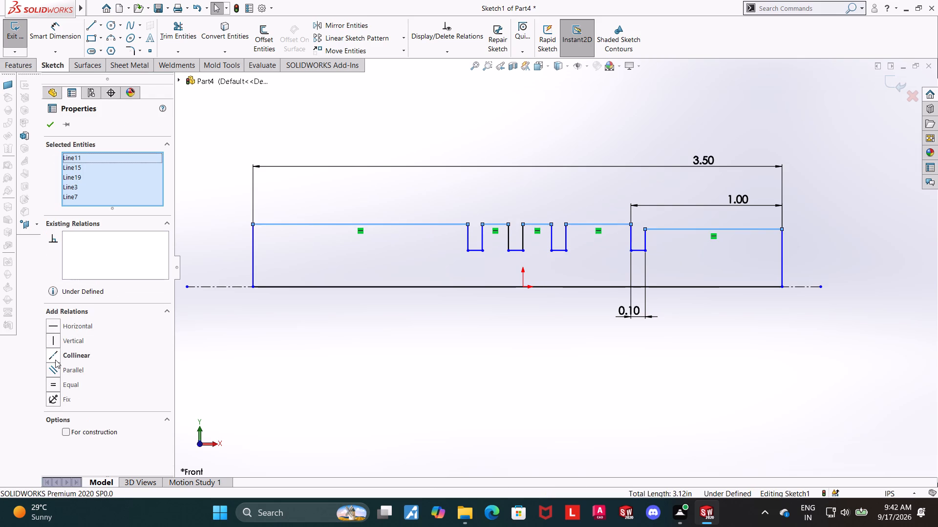
click(51, 358)
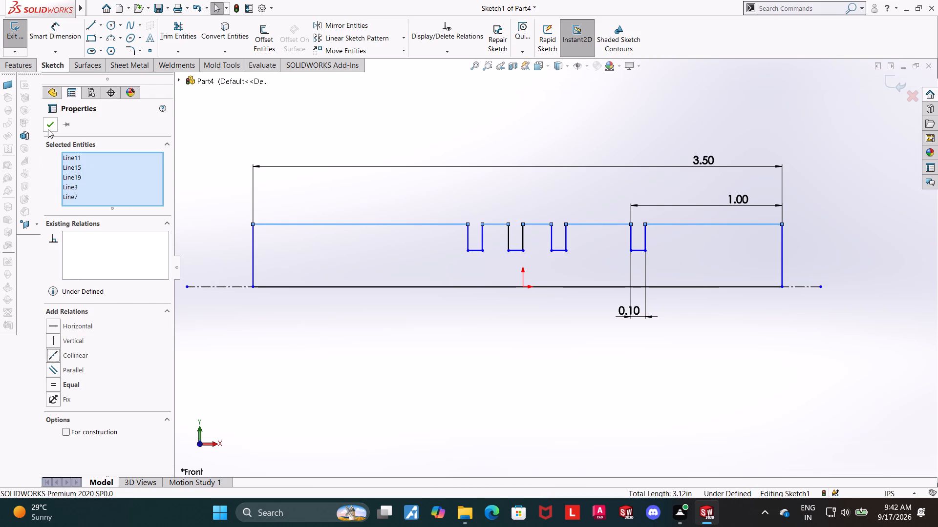
click(48, 129)
click(631, 374)
key(Escape)
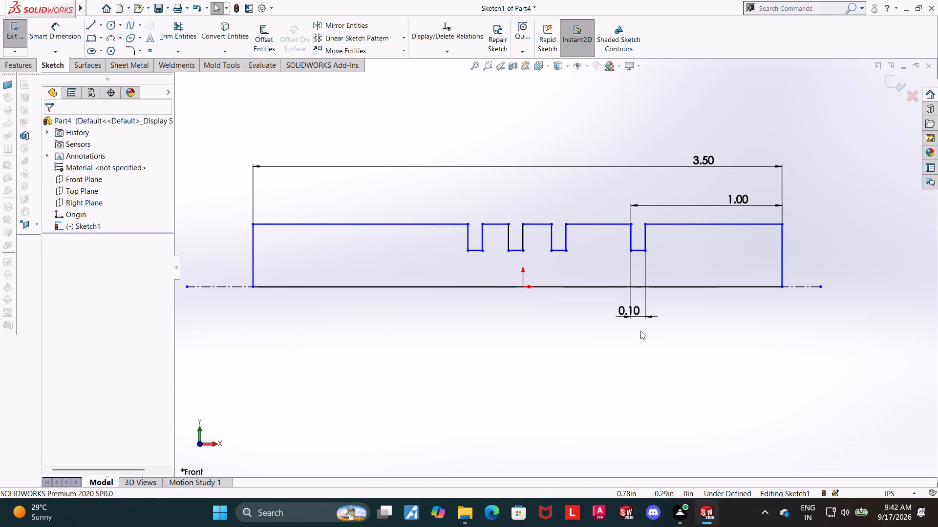
Dimension the distance from the third groove's right wall to the profile's right end line as 1.389 in.
click(65, 27)
click(567, 234)
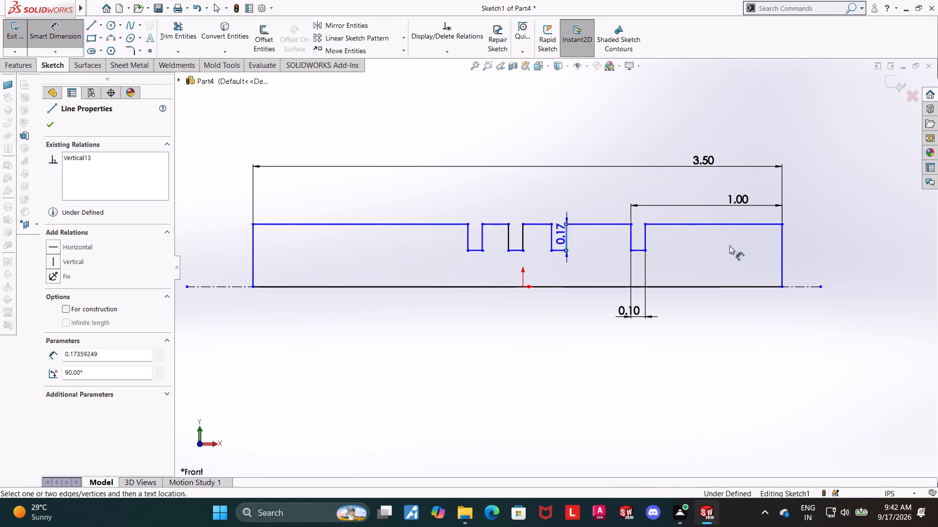
click(782, 250)
click(719, 347)
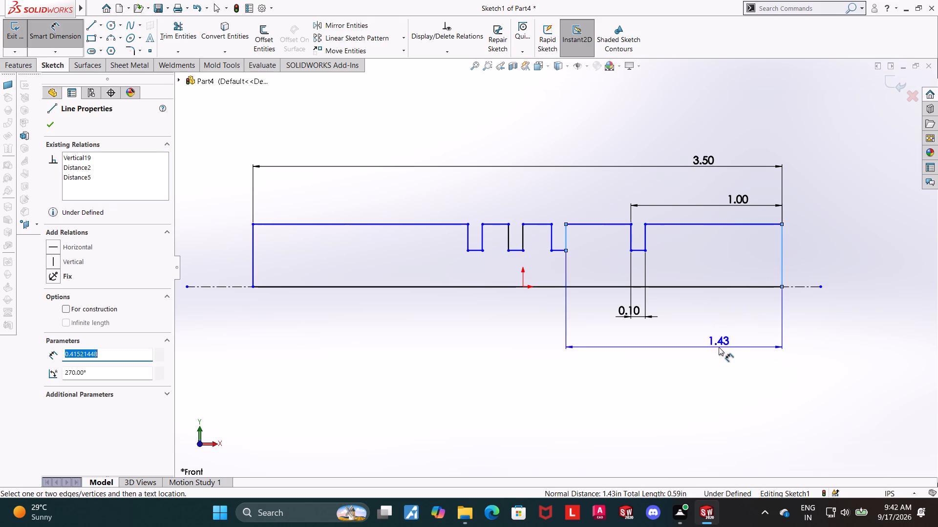
key(1)
key(period)
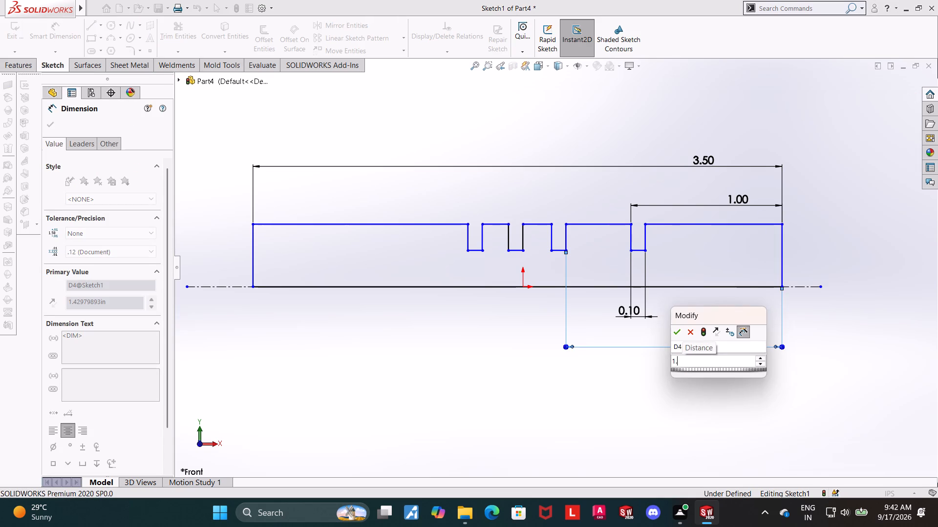
text(389)
key(Return)
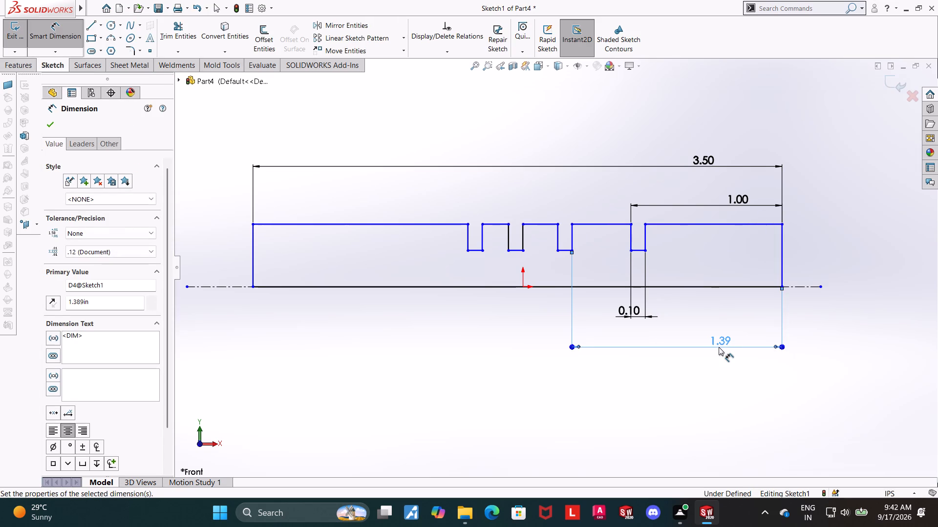
Set the distance from the third groove's right wall to the right end line to 1.38 in.
double_click(719, 347)
click(714, 359)
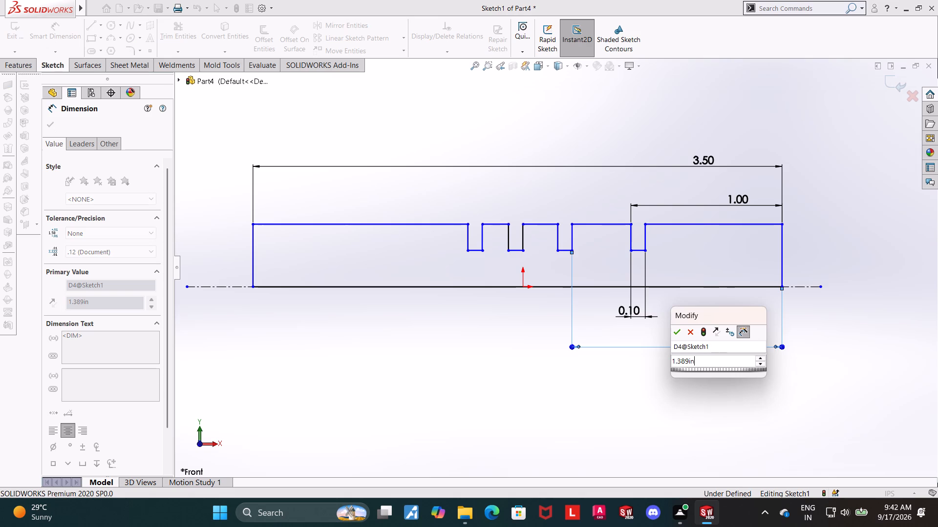
click(688, 360)
key(BackSpace)
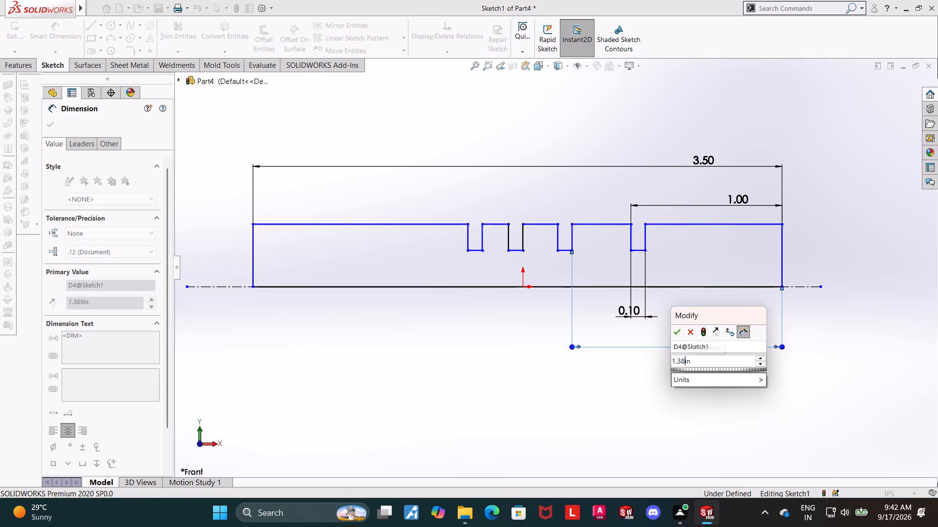
key(Return)
click(850, 369)
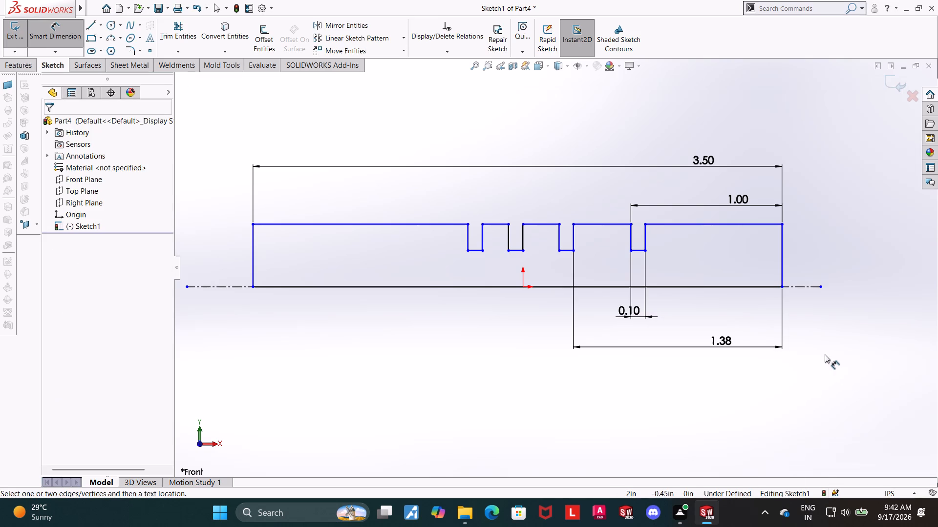
key(Escape)
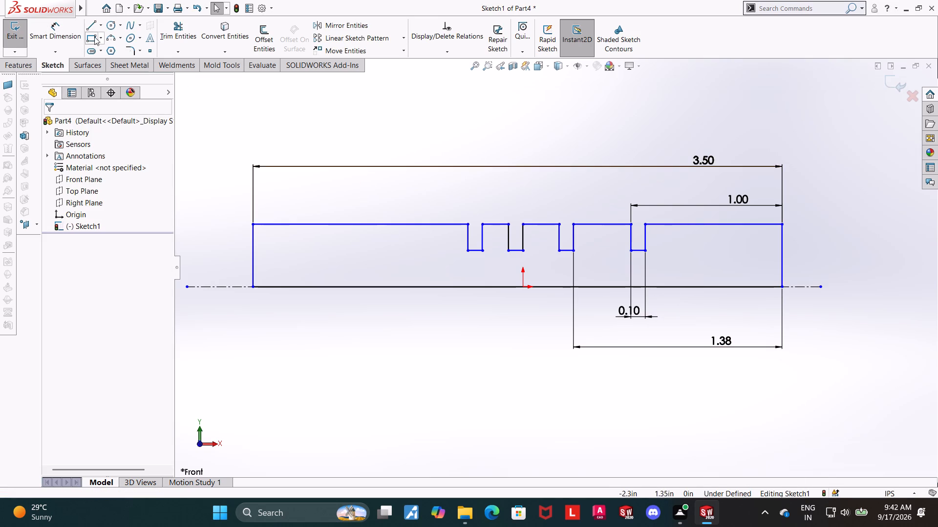
Dimension the distance from the second groove's right wall to the profile's right end line as 1.75 in.
click(66, 26)
click(522, 230)
click(780, 249)
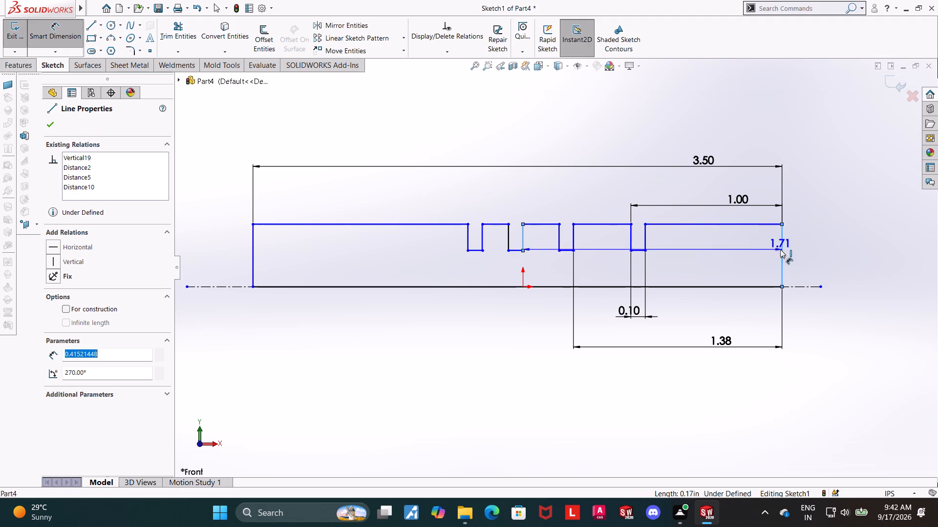
click(622, 384)
text(1.75)
key(Return)
key(Escape)
key(Escape)
key(Escape)
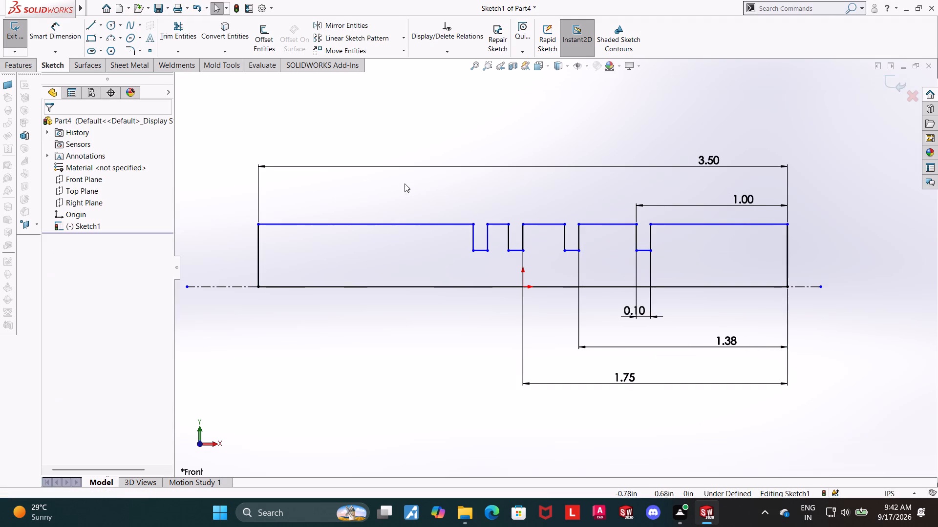
Dimension the distance from the first groove's left wall to the profile's right end line as 2.13 in.
click(66, 31)
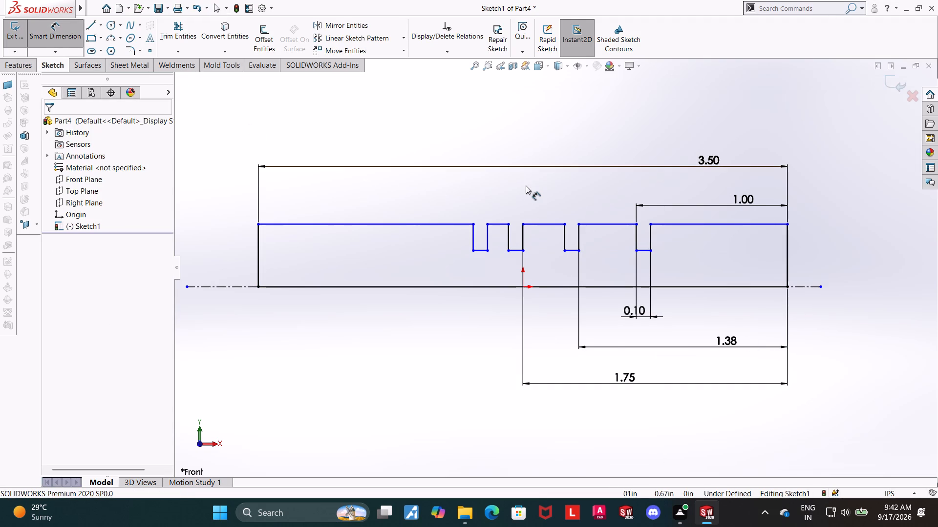
click(472, 236)
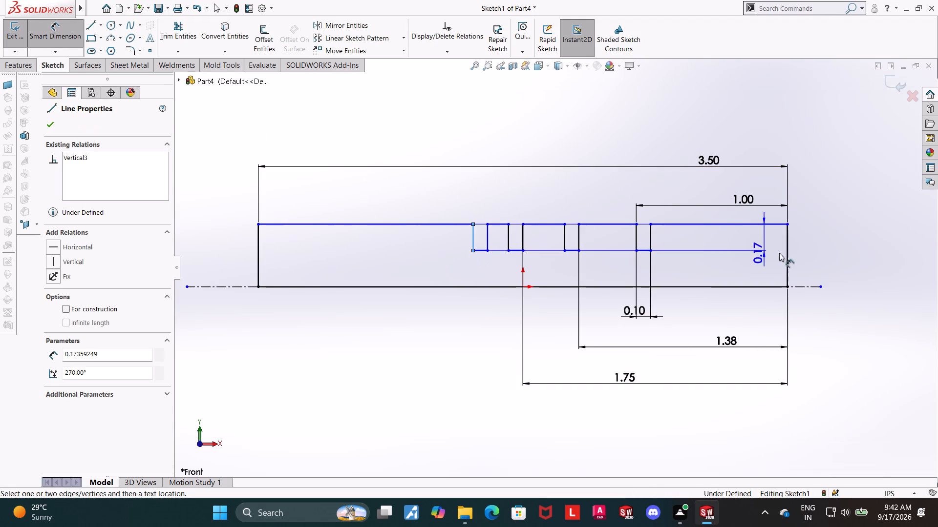
click(788, 254)
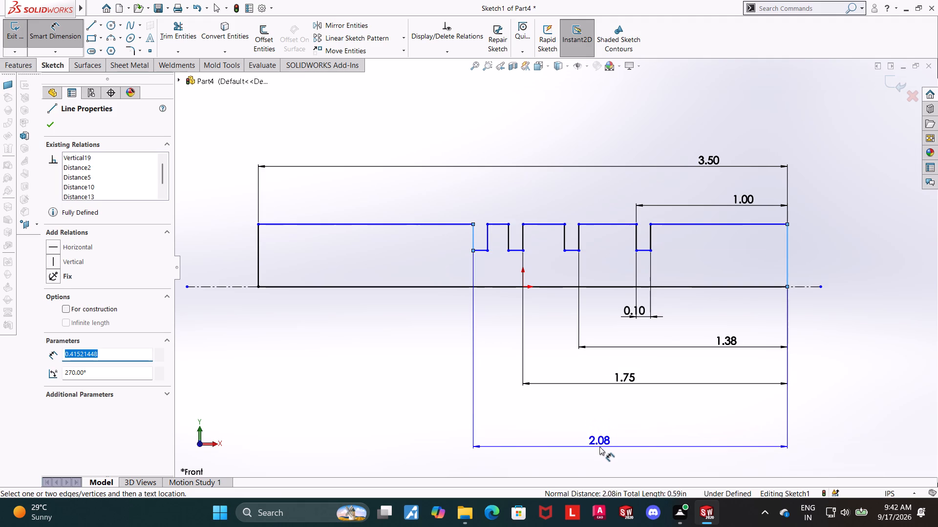
click(600, 451)
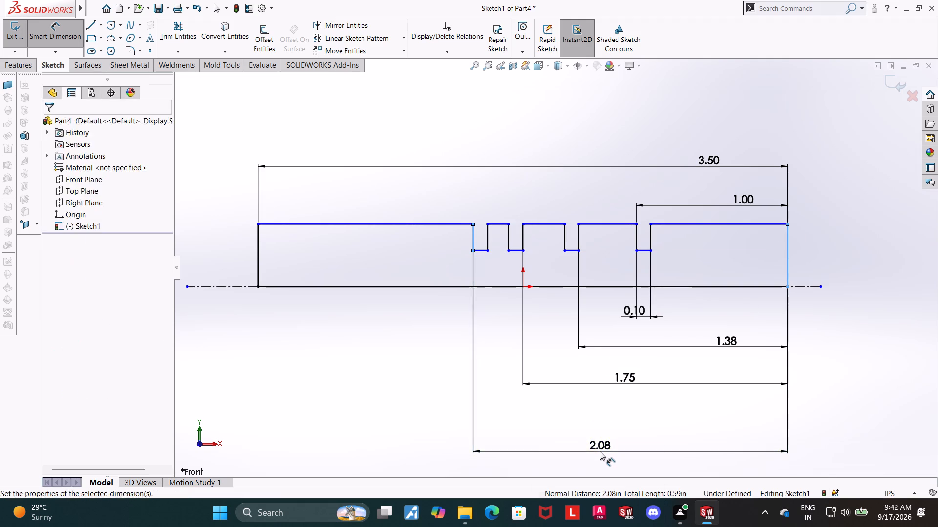
key(2)
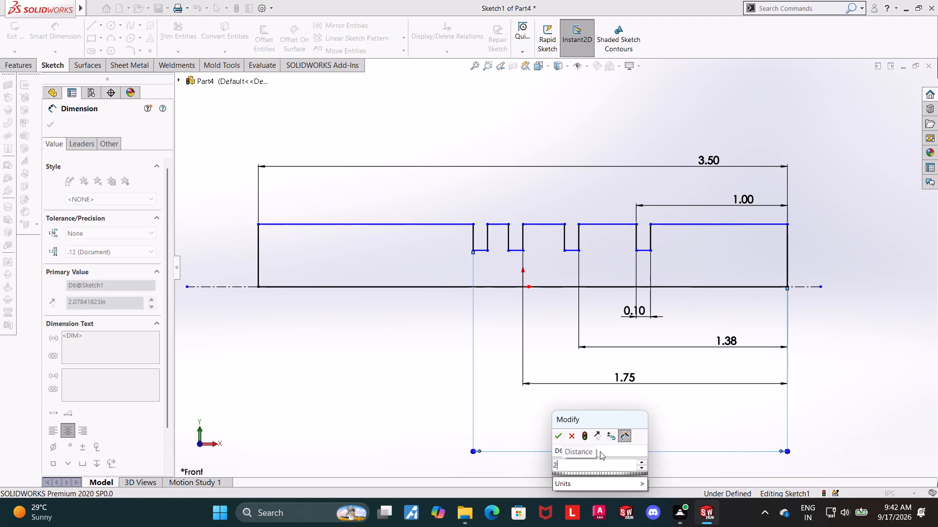
text(.13)
key(Return)
key(Escape)
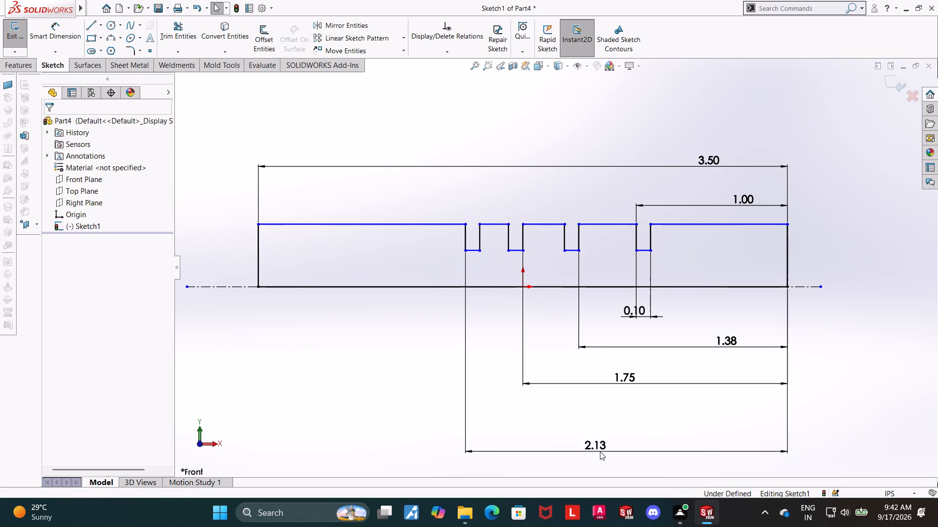
key(Escape)
key(Escape)
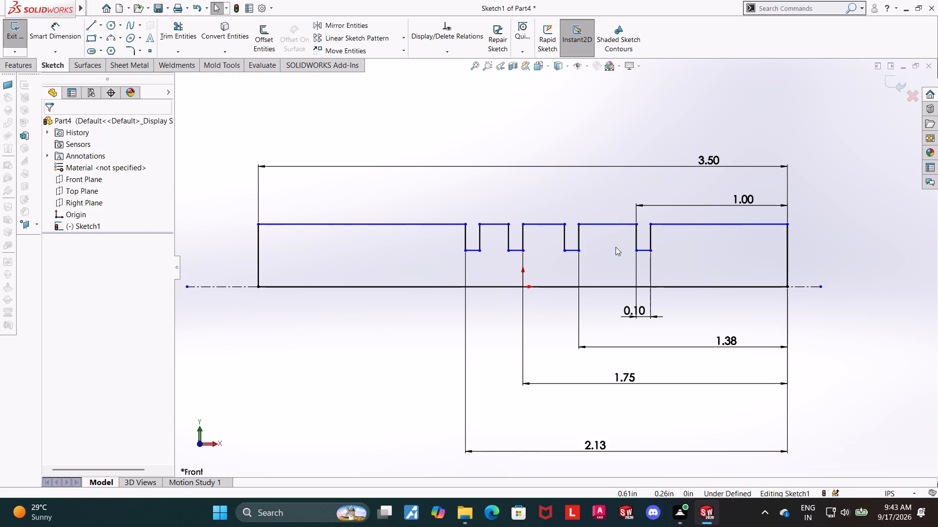
key(Escape)
key(Escape)
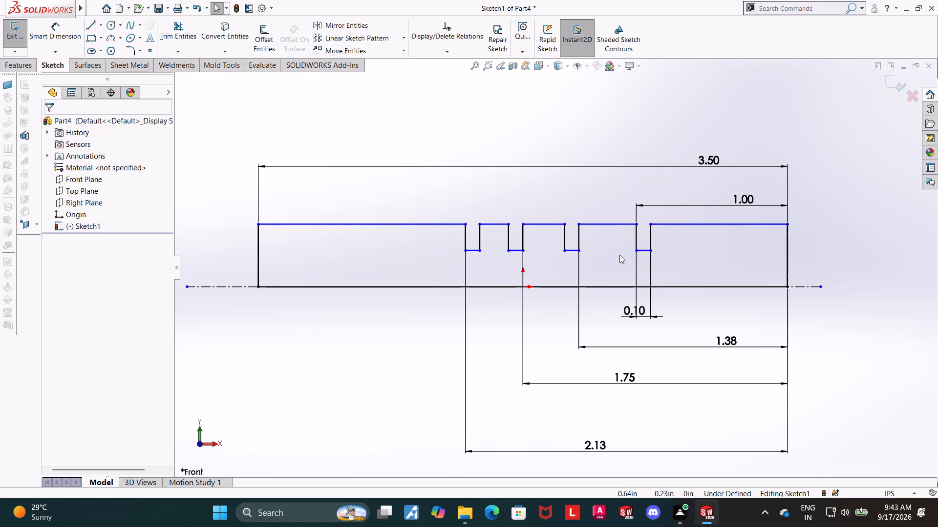
key(Escape)
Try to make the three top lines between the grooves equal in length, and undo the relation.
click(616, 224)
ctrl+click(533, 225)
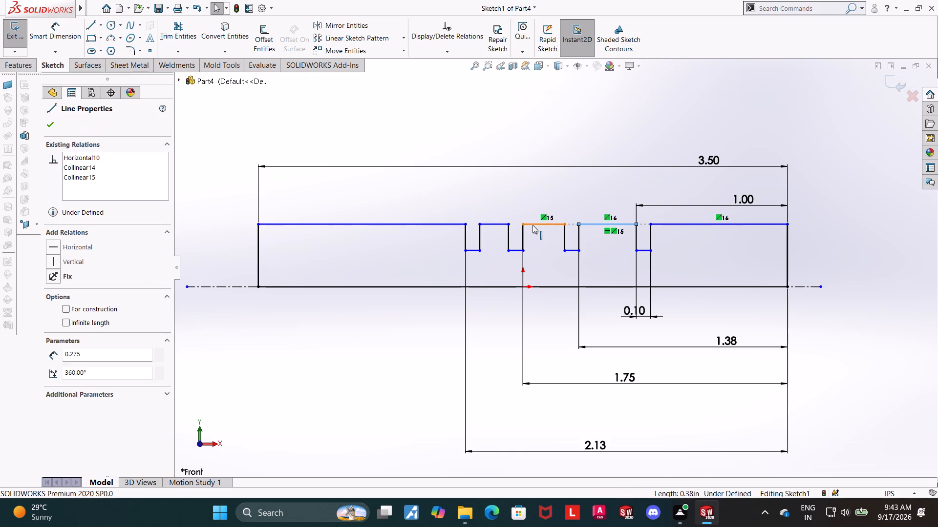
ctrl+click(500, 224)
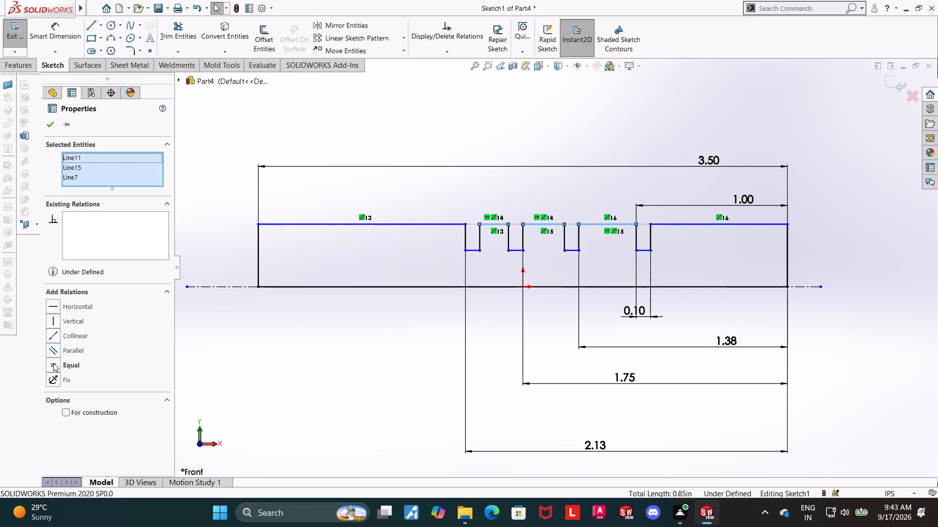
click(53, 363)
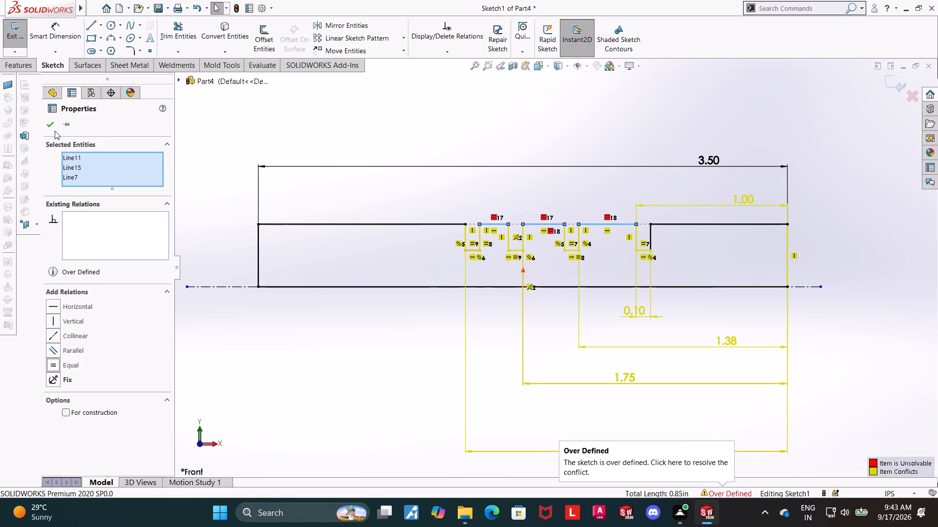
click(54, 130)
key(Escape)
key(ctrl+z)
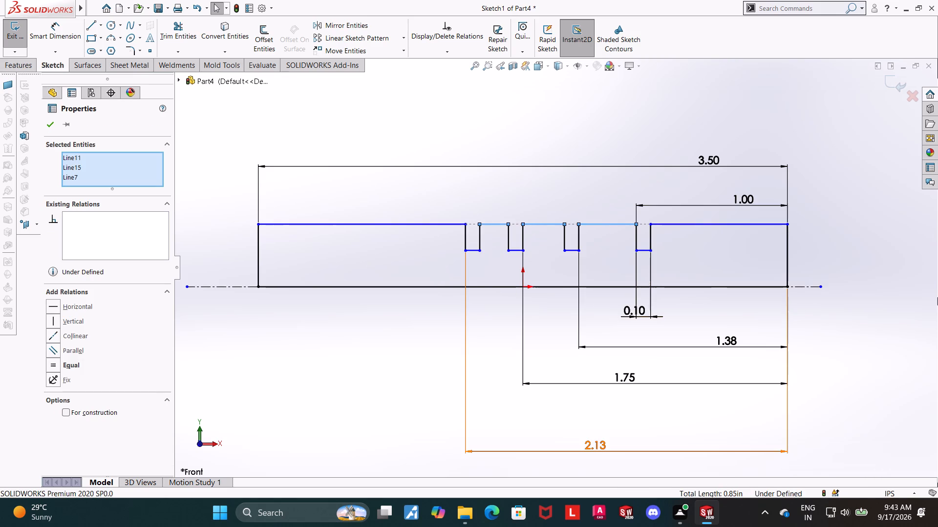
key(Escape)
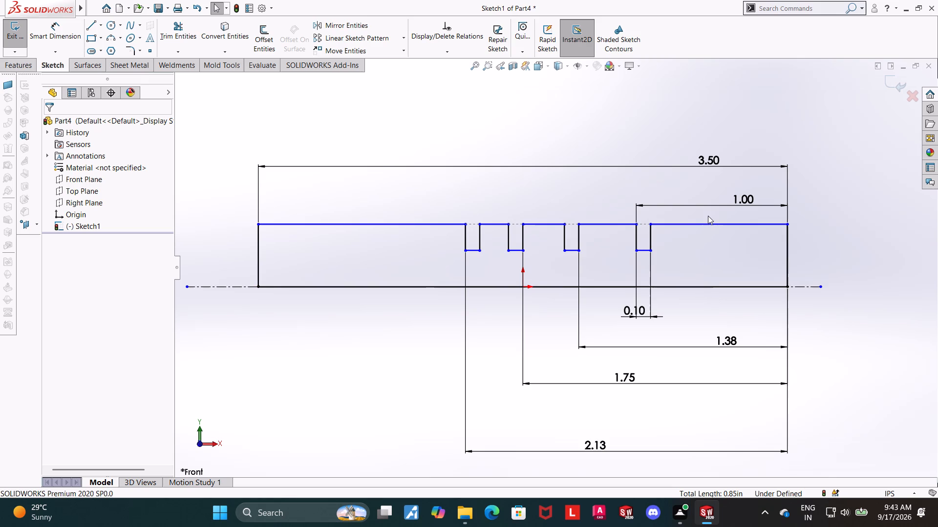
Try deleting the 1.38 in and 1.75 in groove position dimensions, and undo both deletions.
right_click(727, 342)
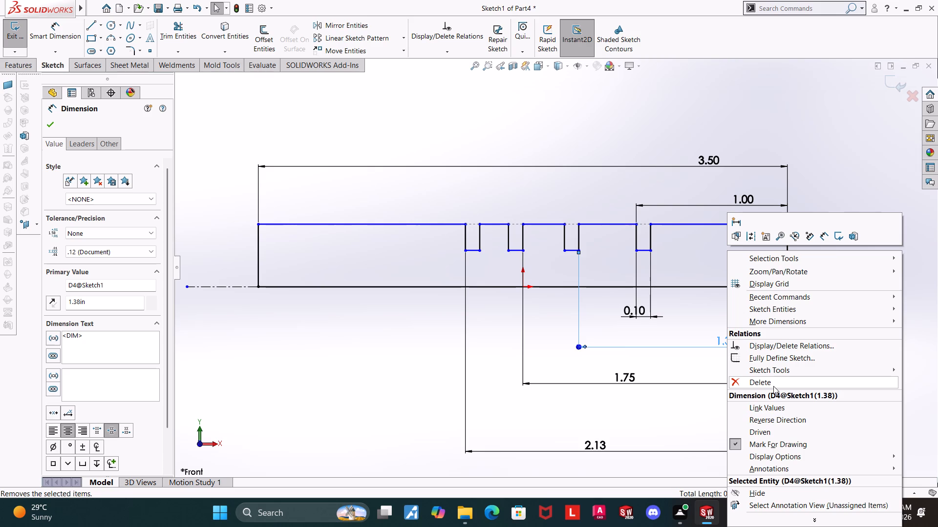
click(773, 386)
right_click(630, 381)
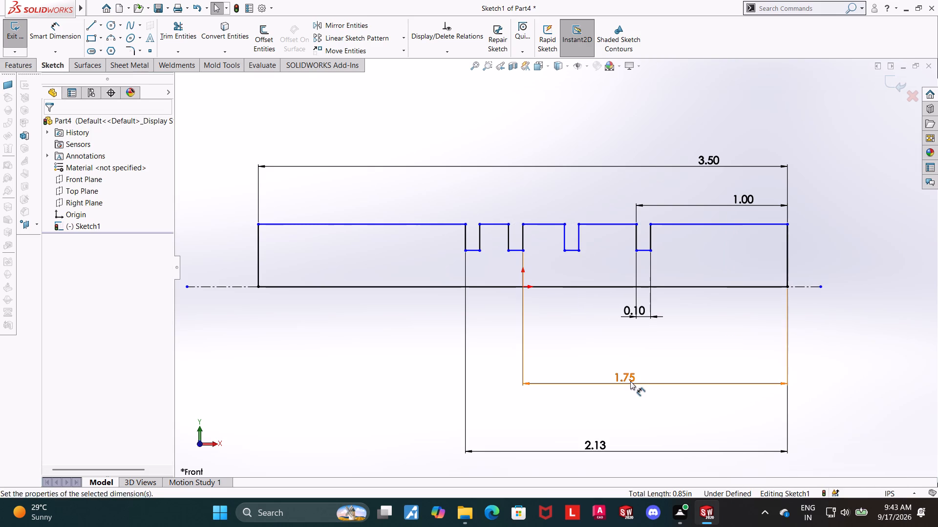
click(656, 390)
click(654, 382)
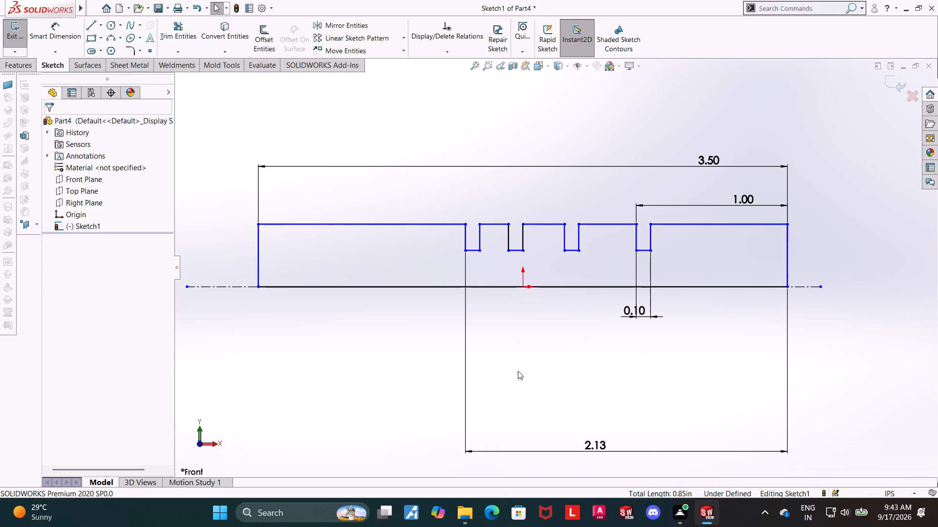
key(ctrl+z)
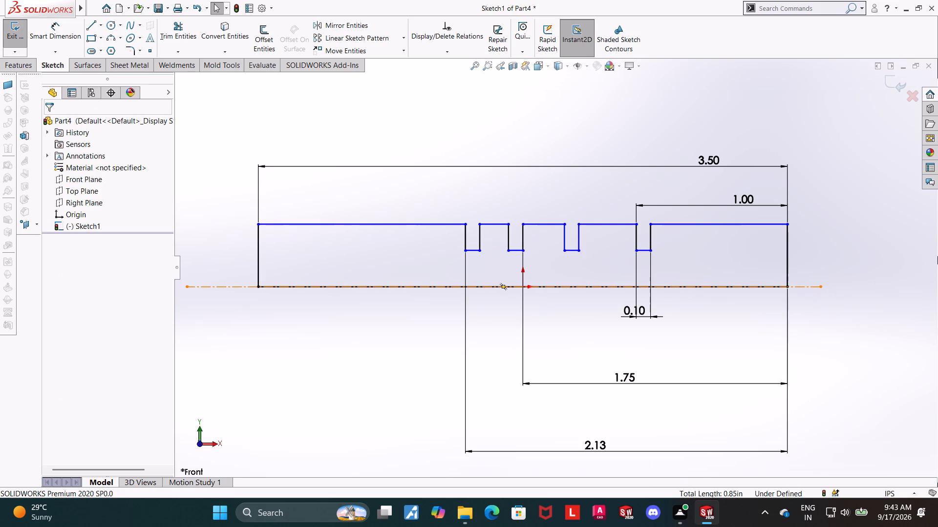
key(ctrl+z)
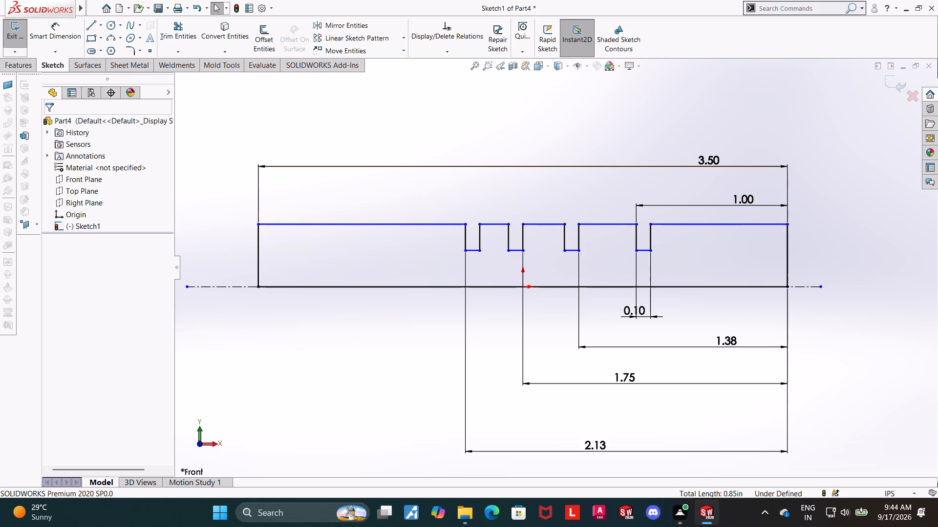
Dimension the height between the profile's top line and its bottom line on the centerline as 0.25 in.
click(64, 30)
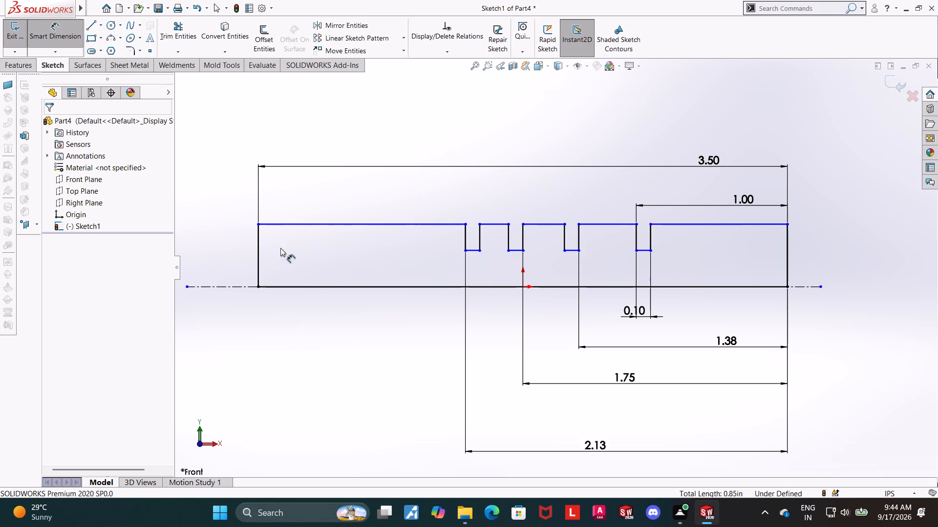
click(331, 226)
click(329, 288)
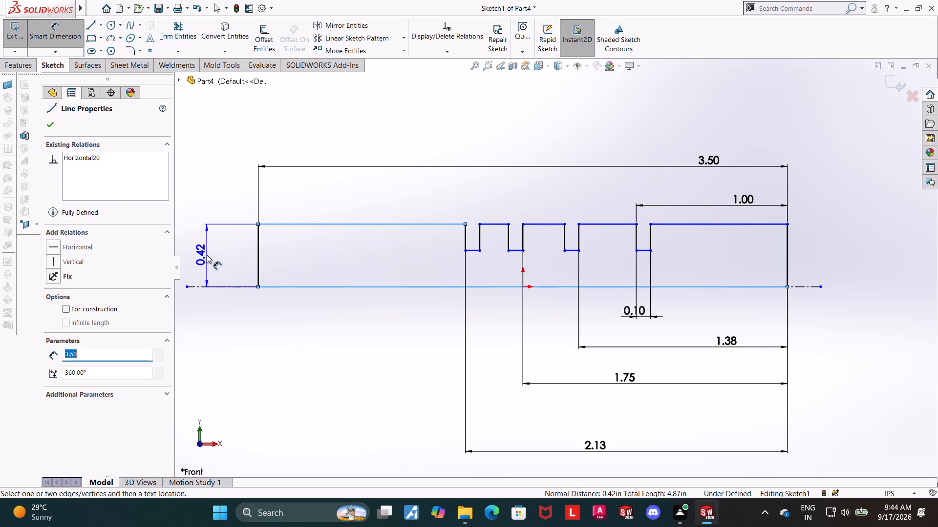
click(207, 255)
key(0)
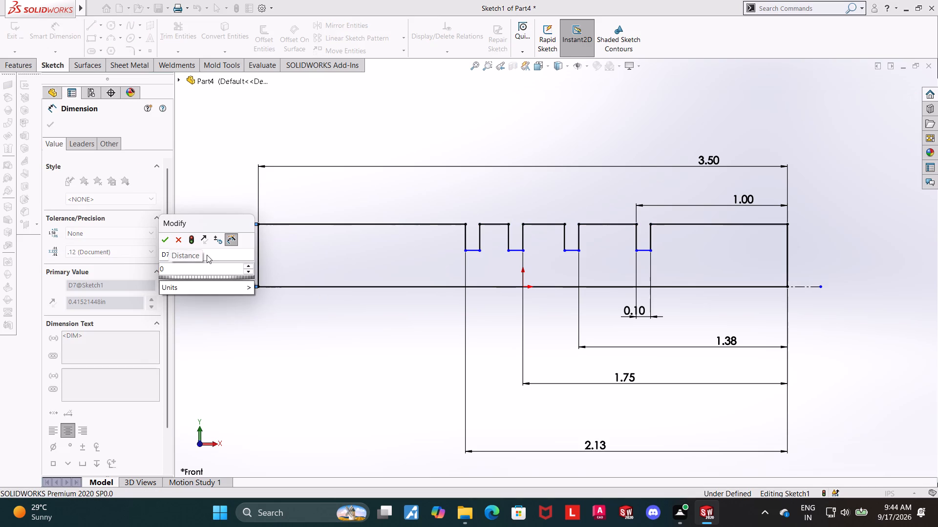
text(.25)
key(Return)
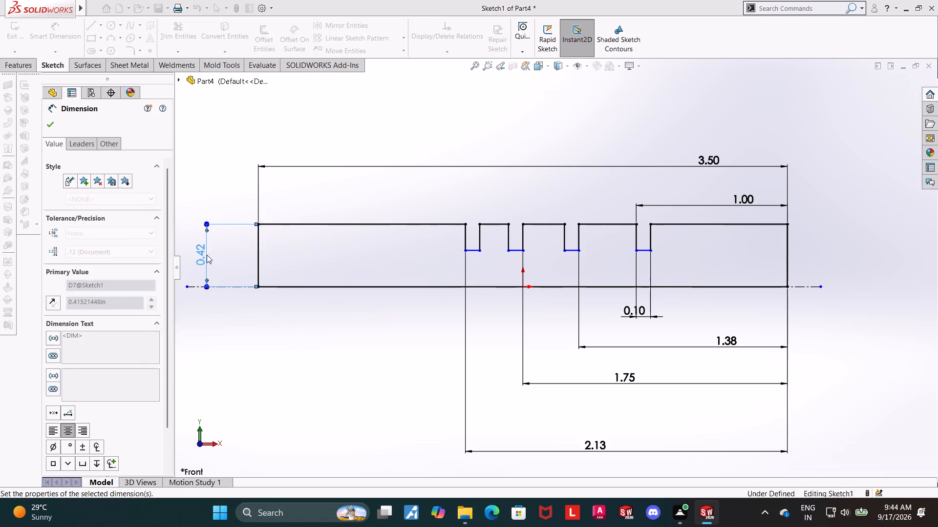
key(Escape)
key(Escape)
Dimension the distance from the first groove's floor to the profile's bottom line as 0.39/2 in.
click(54, 28)
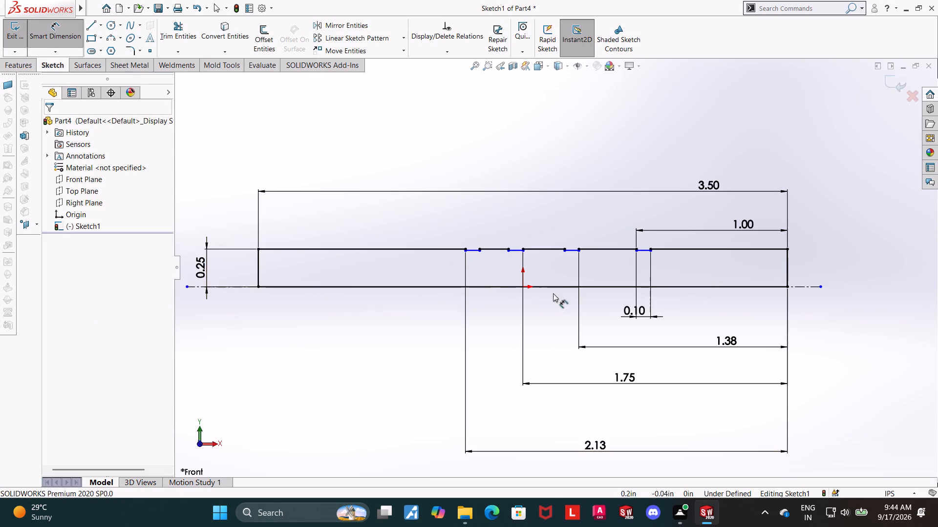
scroll(551, 293, down, 4)
click(398, 198)
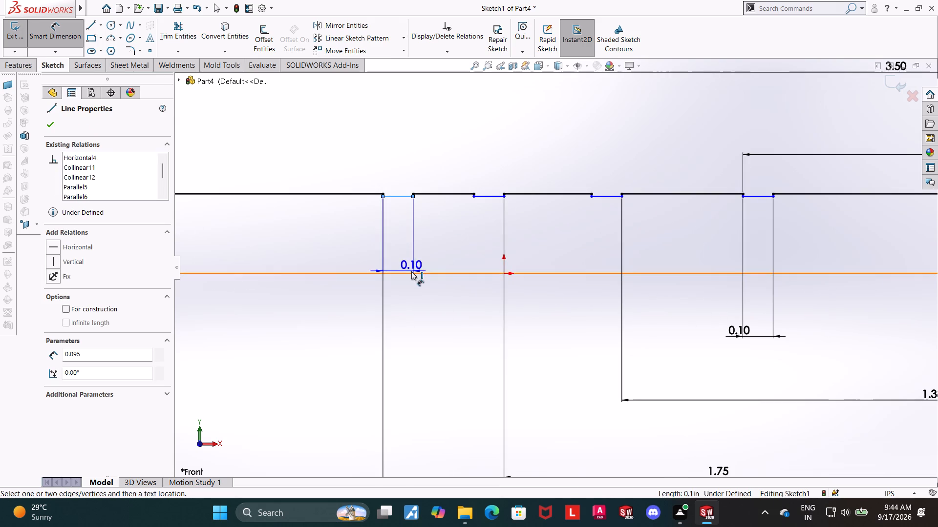
click(411, 271)
scroll(411, 271, up, 5)
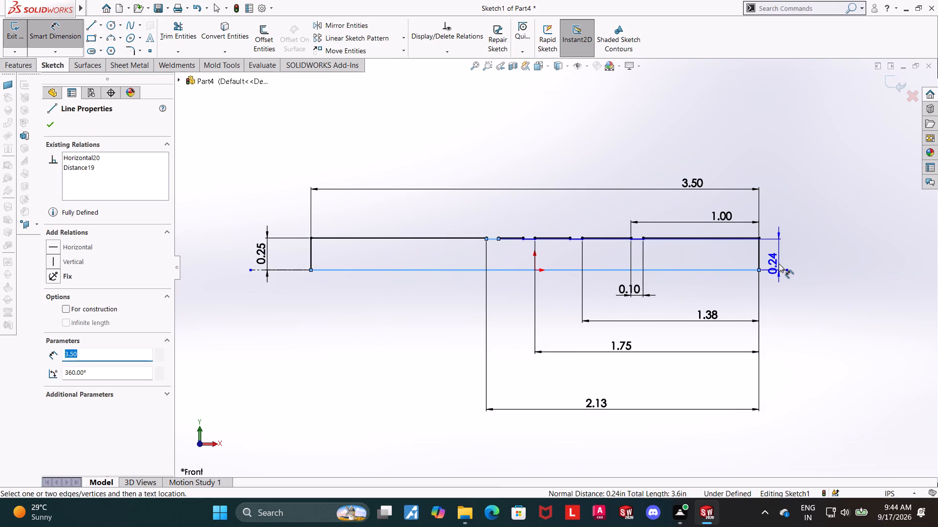
double_click(779, 263)
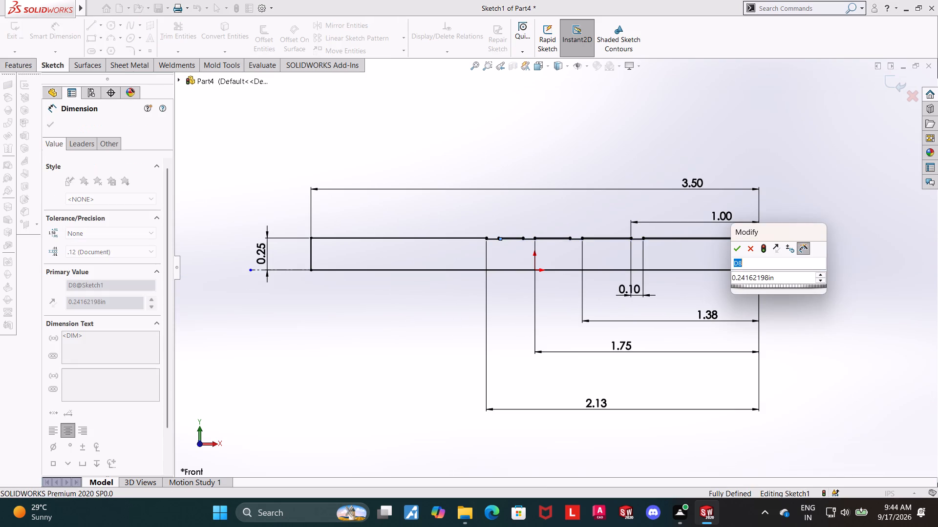
text(0.39/2)
key(Return)
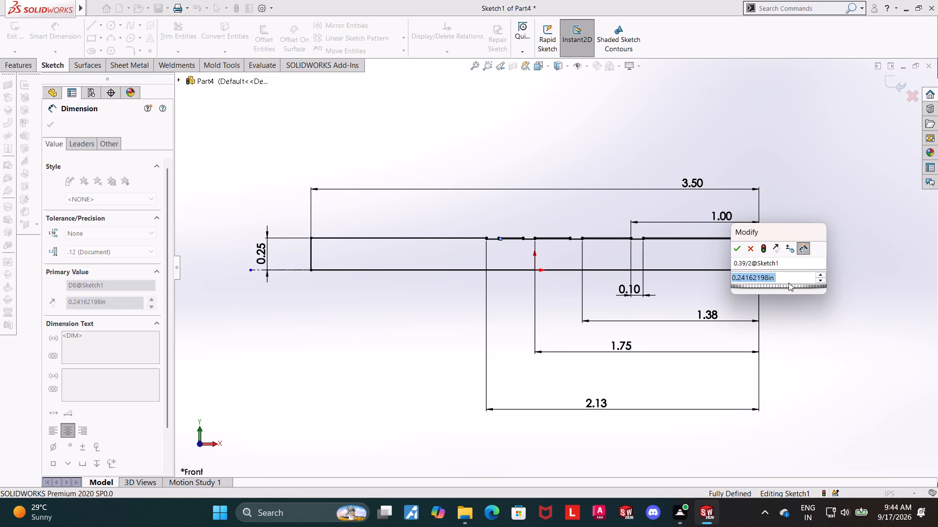
click(789, 280)
drag(787, 280, 713, 277)
text(0.38)
key(BackSpace)
text(9/2)
key(Return)
key(Escape)
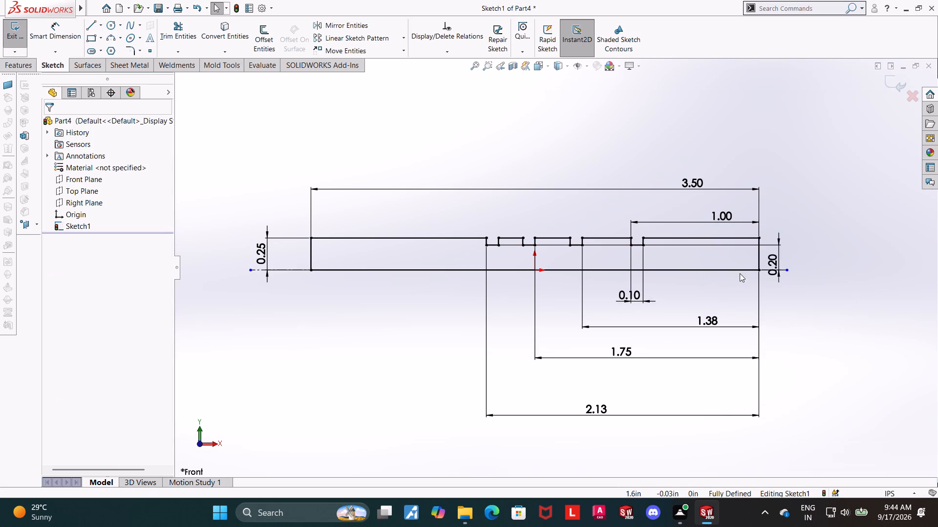
key(Escape)
Open the groove floor's distance dimension to check its exact value, and close it.
double_click(777, 261)
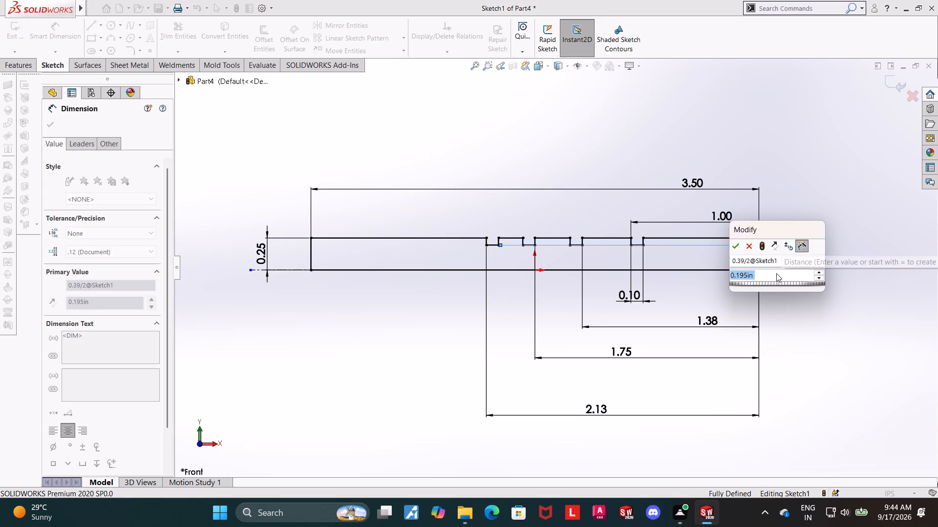
click(865, 319)
click(862, 323)
key(Escape)
key(Escape)
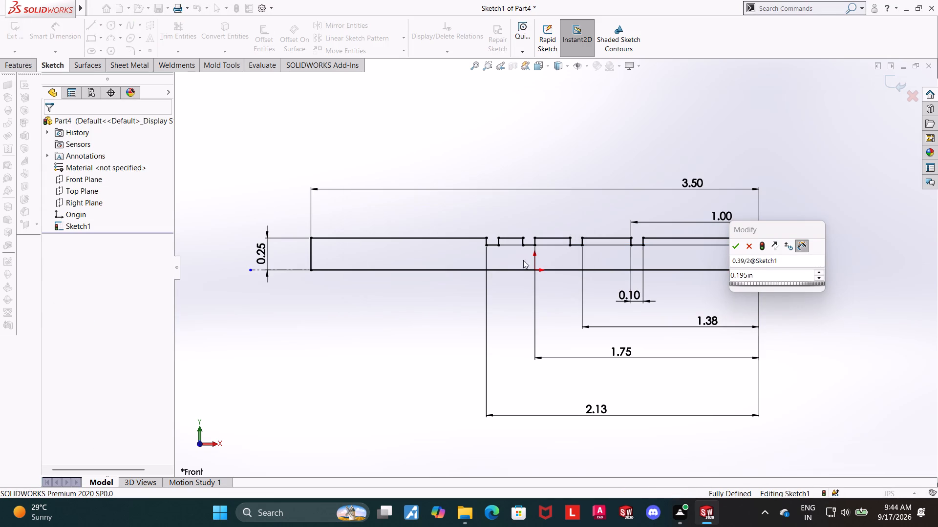
click(906, 275)
click(732, 246)
click(853, 358)
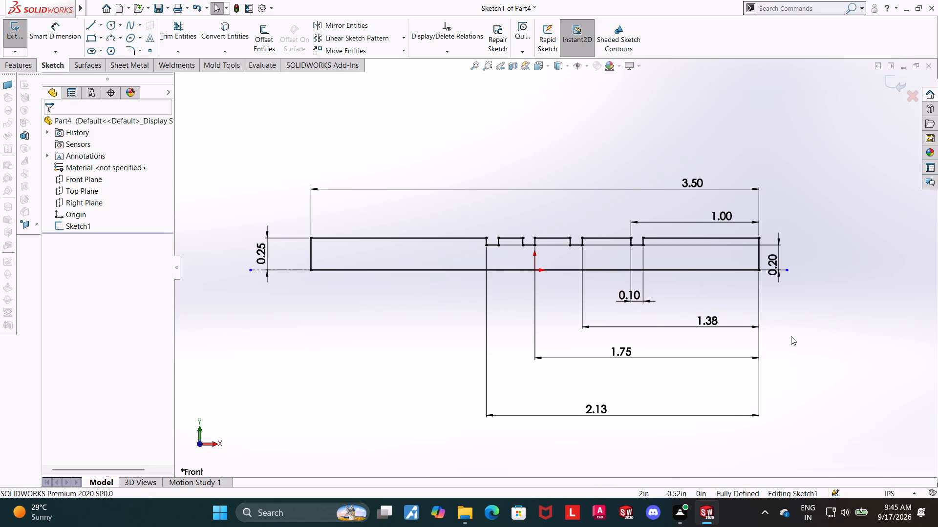
Exit the sketch and revolve the grooved profile 360° about the centerline into a solid shaft.
click(887, 87)
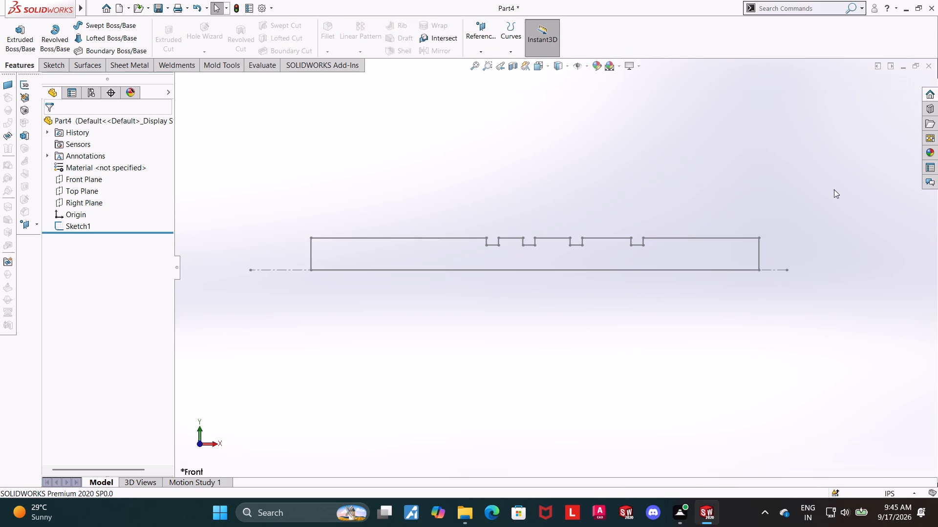
middle_drag(828, 190, 812, 214)
click(48, 31)
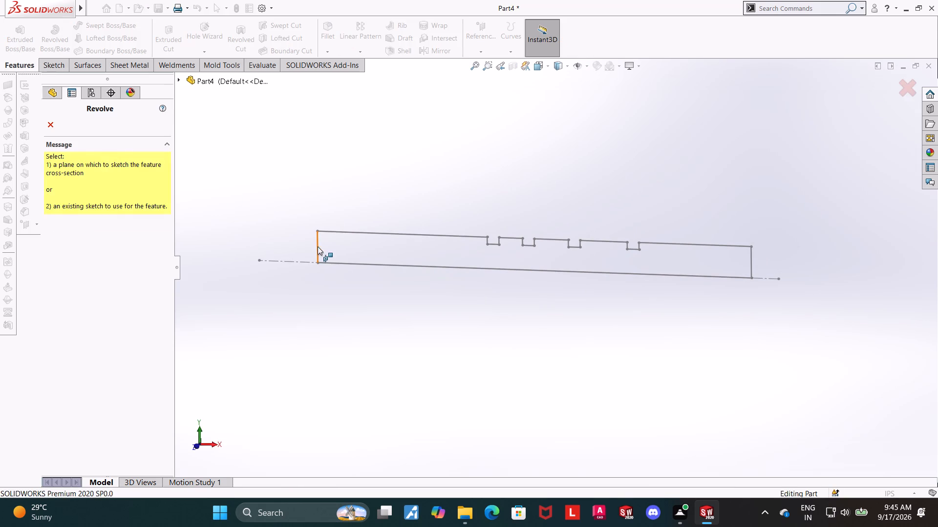
click(366, 262)
middle_drag(305, 201, 327, 196)
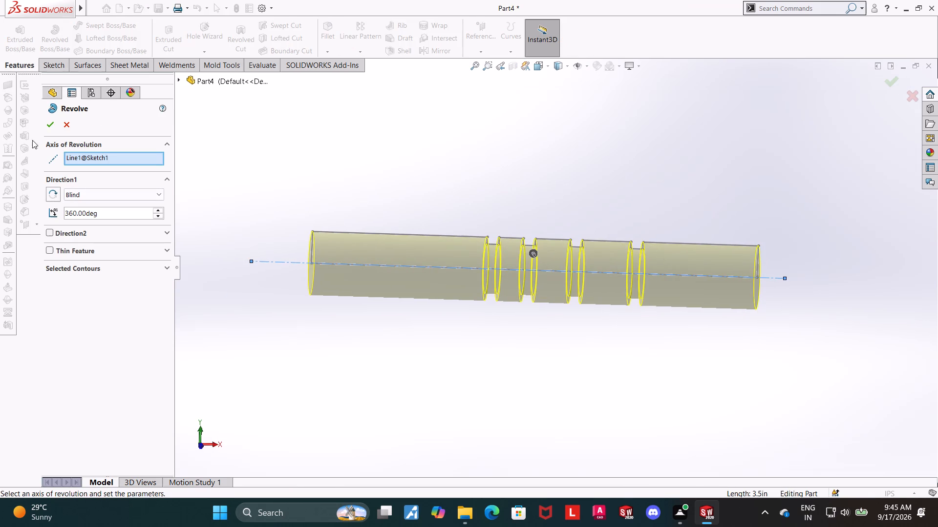
click(47, 127)
Examine the revolved shaft and its four grooves from different angles and distances.
scroll(368, 367, up, 1)
middle_drag(368, 367, 385, 356)
click(386, 354)
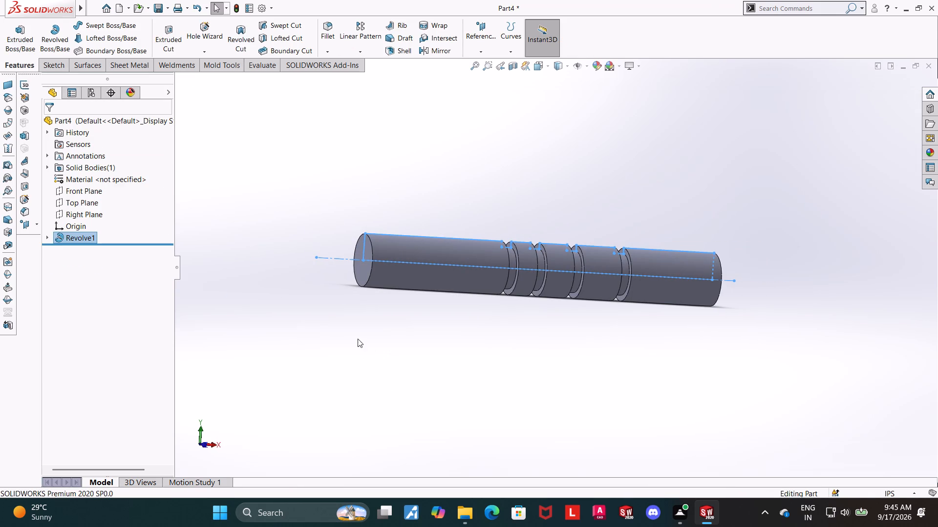
scroll(358, 334, up, 1)
middle_click(356, 334)
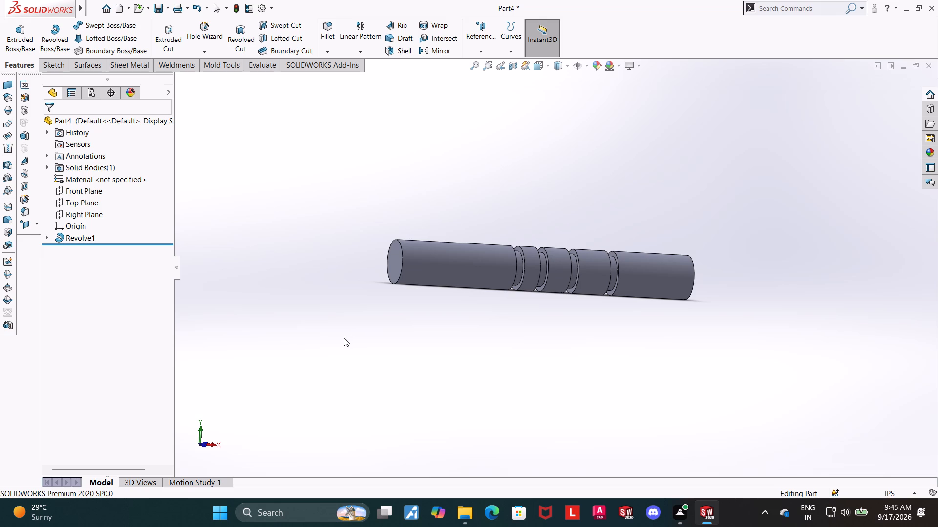
scroll(321, 339, down, 1)
scroll(768, 307, down, 2)
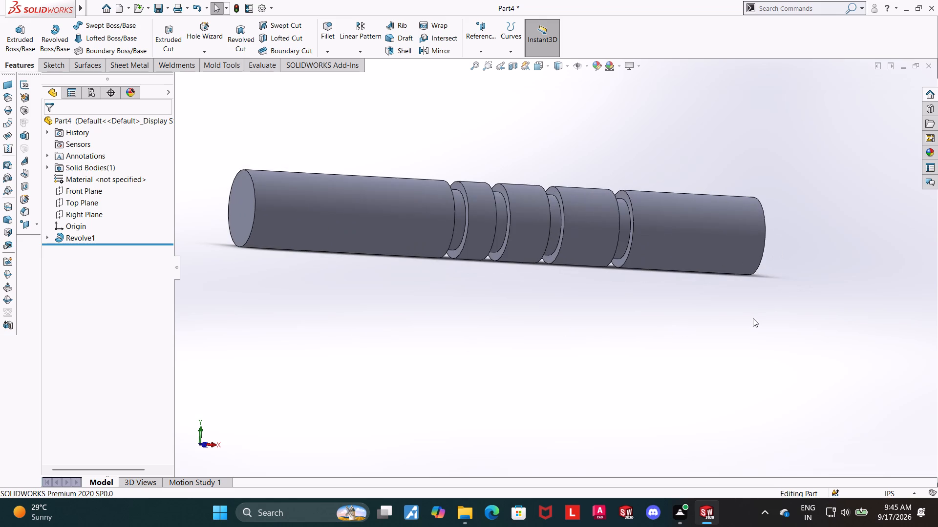
middle_drag(678, 321, 654, 323)
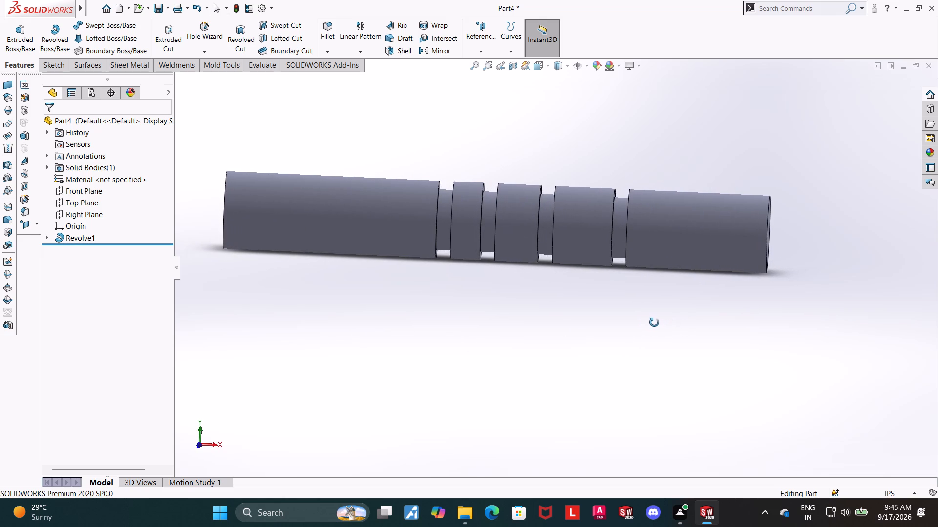
middle_drag(654, 323, 658, 323)
scroll(658, 322, up, 1)
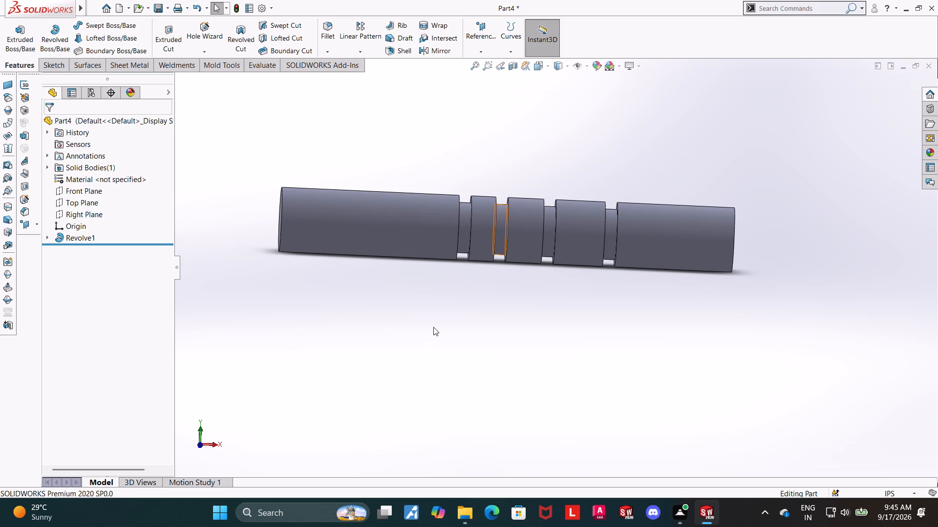
scroll(433, 327, up, 4)
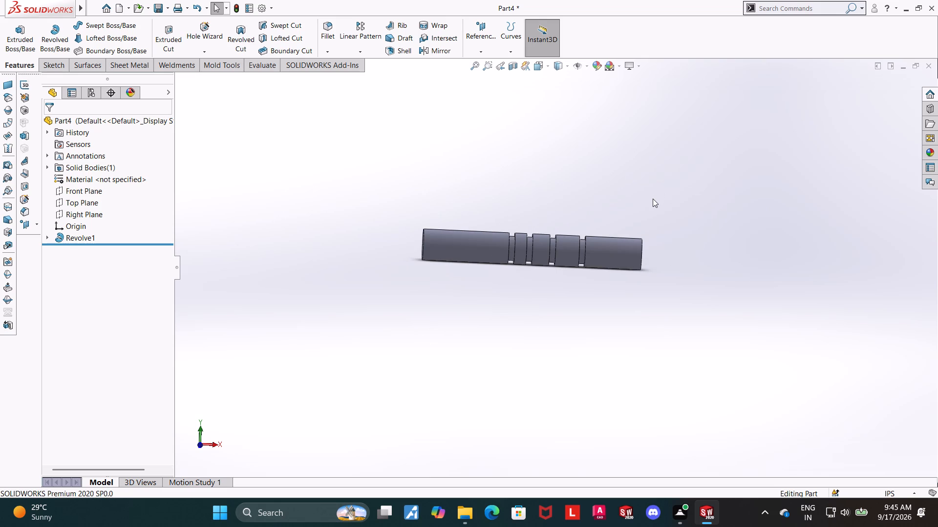
scroll(653, 199, down, 1)
Save the shaft part in the Downloads folder under the name "block rod".
click(667, 203)
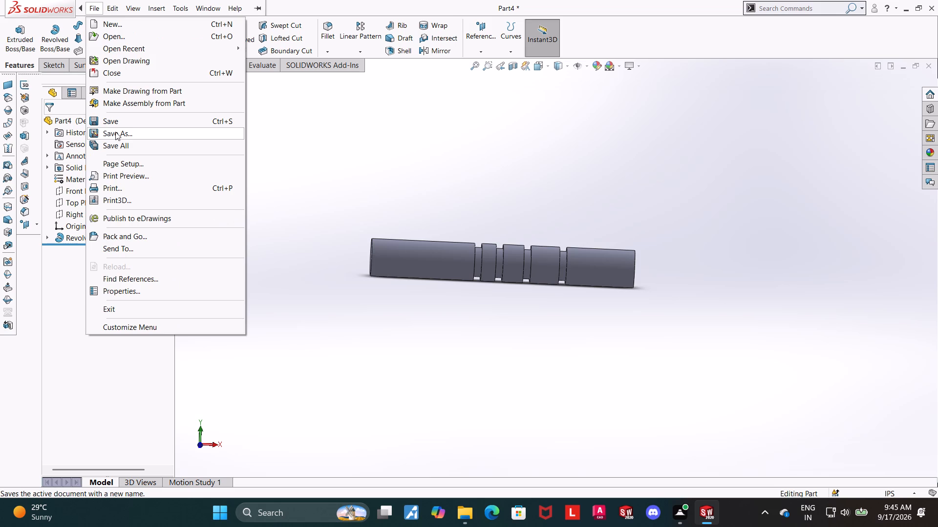
click(115, 132)
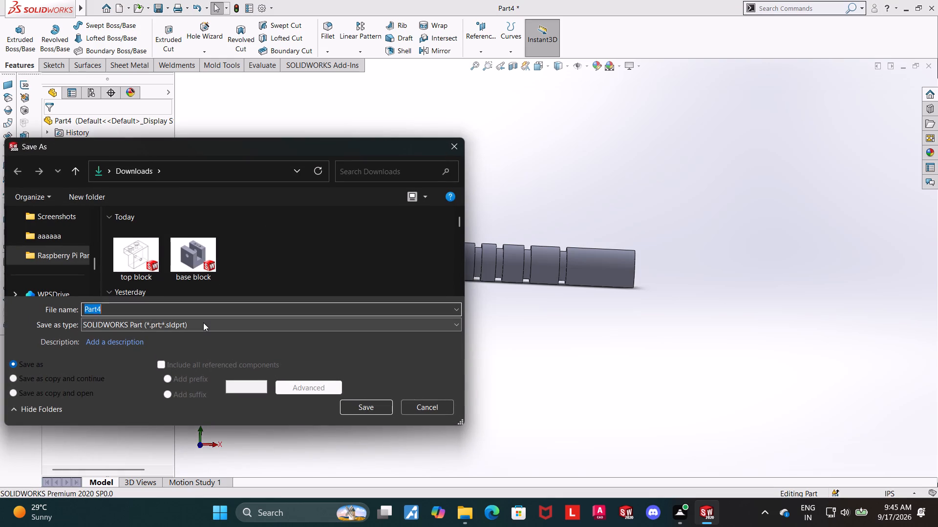
text(rod)
key(space)
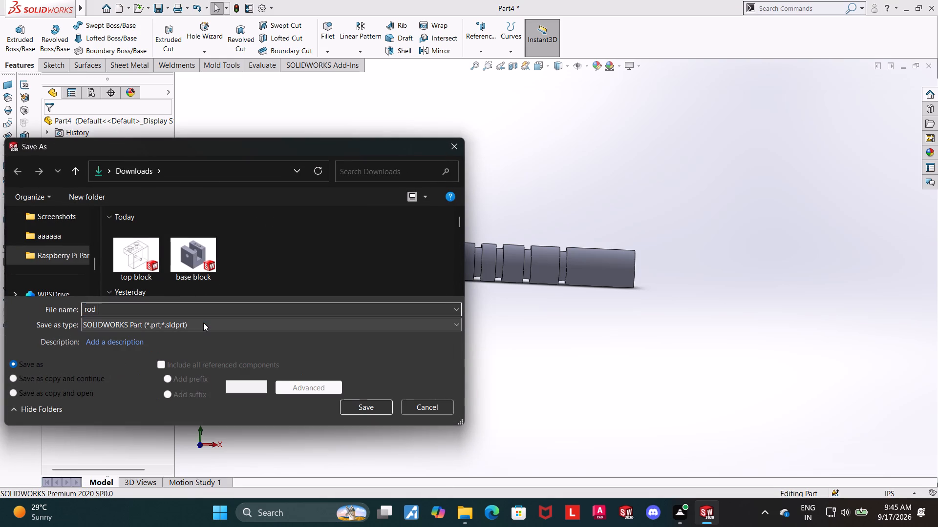
key(BackSpace)
key(BackSpace)
key(BackSpace)
key(BackSpace)
key(BackSpace)
text(block rod)
click(375, 410)
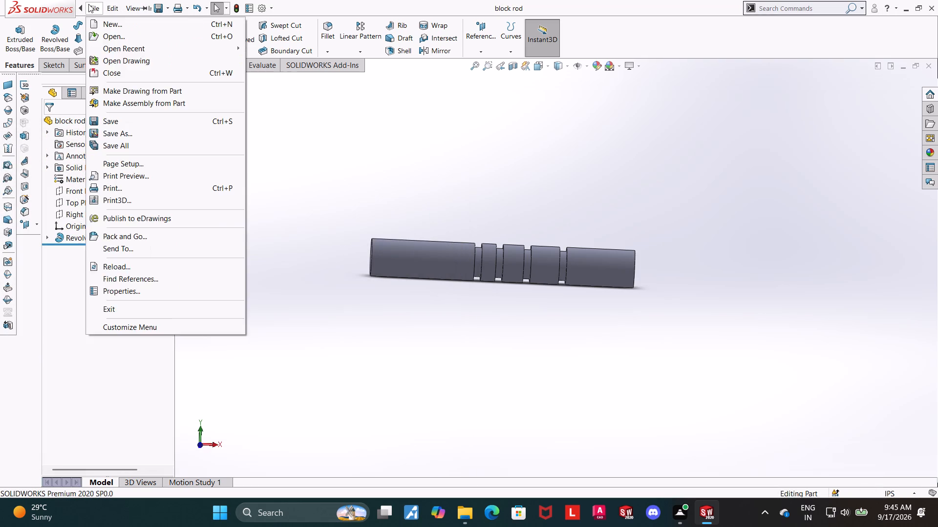
Create a new part document and start a sketch on the Front Plane.
click(101, 20)
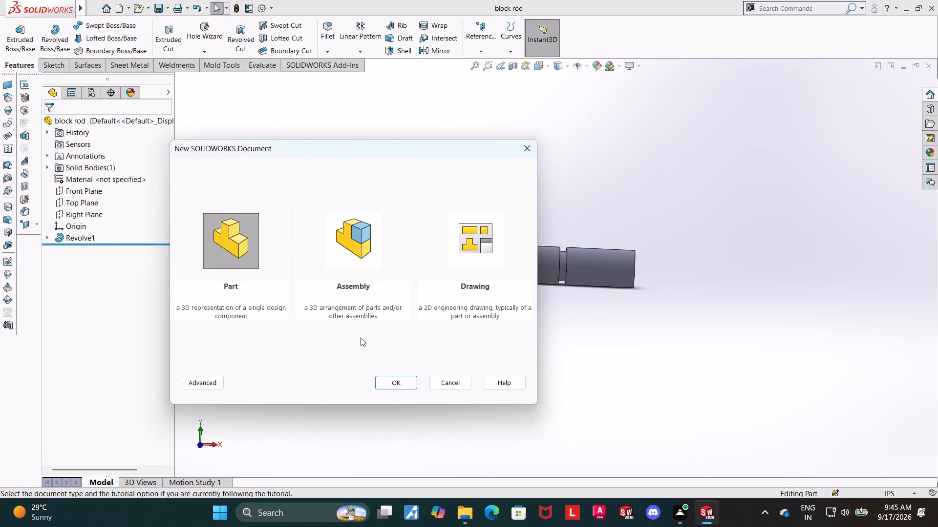
click(392, 377)
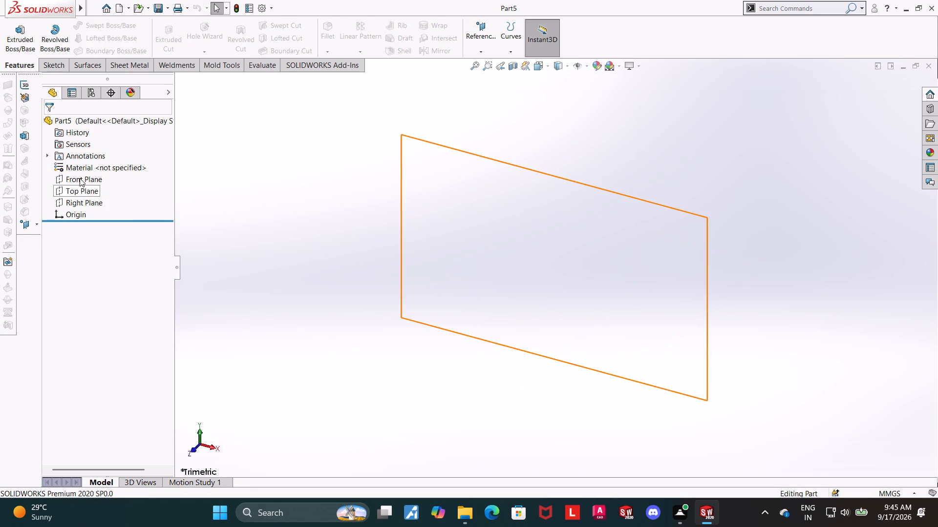
click(80, 178)
click(89, 158)
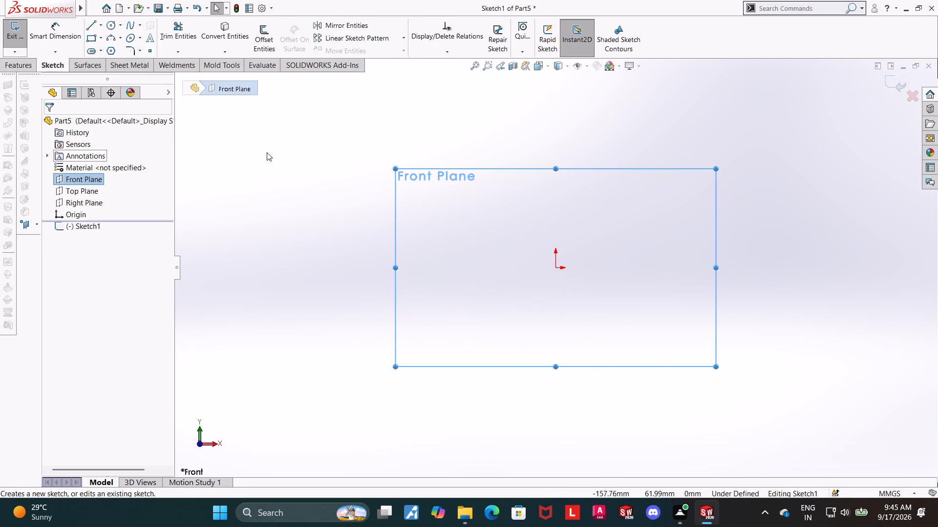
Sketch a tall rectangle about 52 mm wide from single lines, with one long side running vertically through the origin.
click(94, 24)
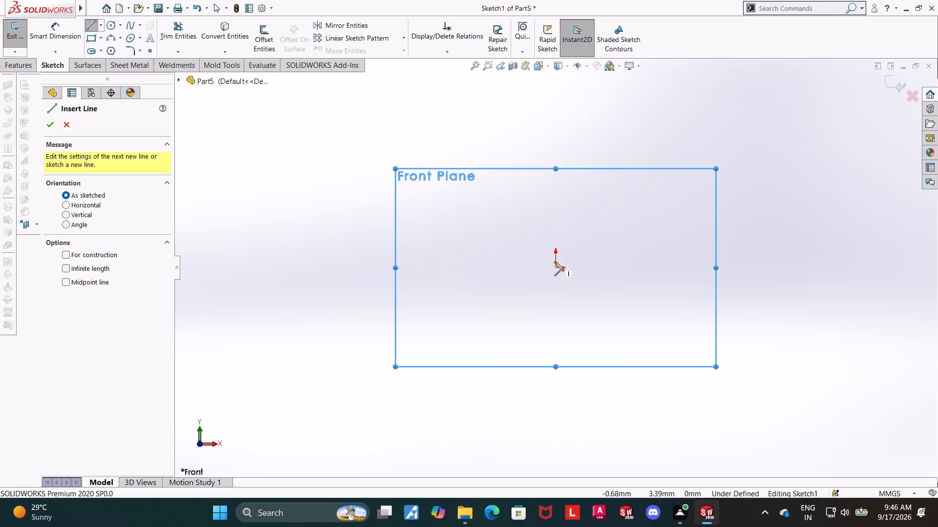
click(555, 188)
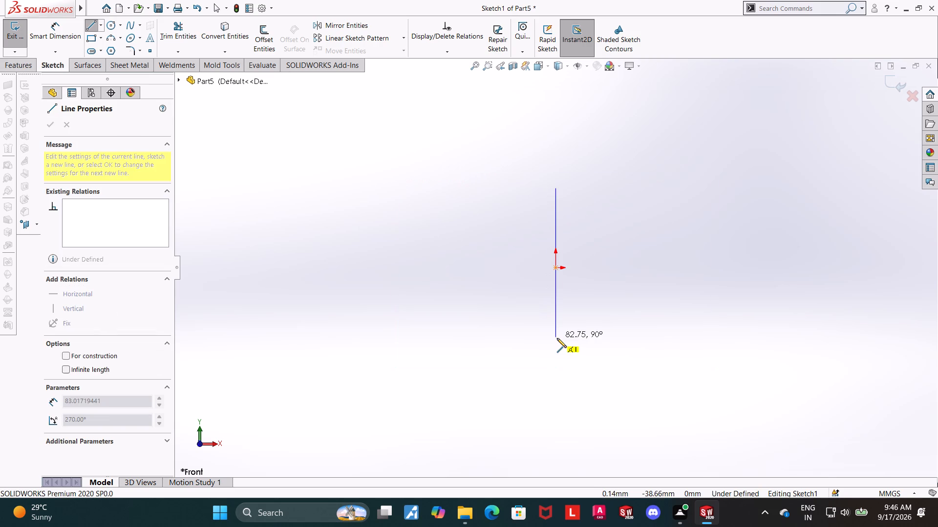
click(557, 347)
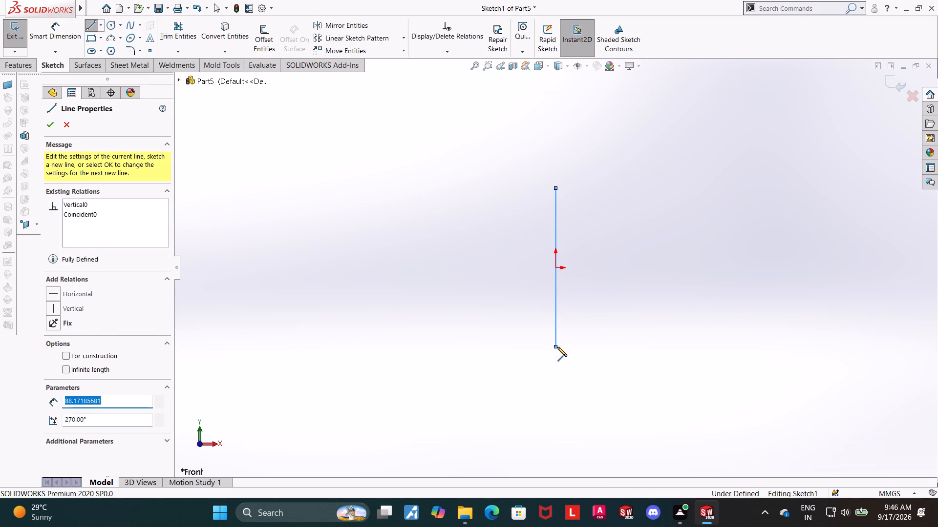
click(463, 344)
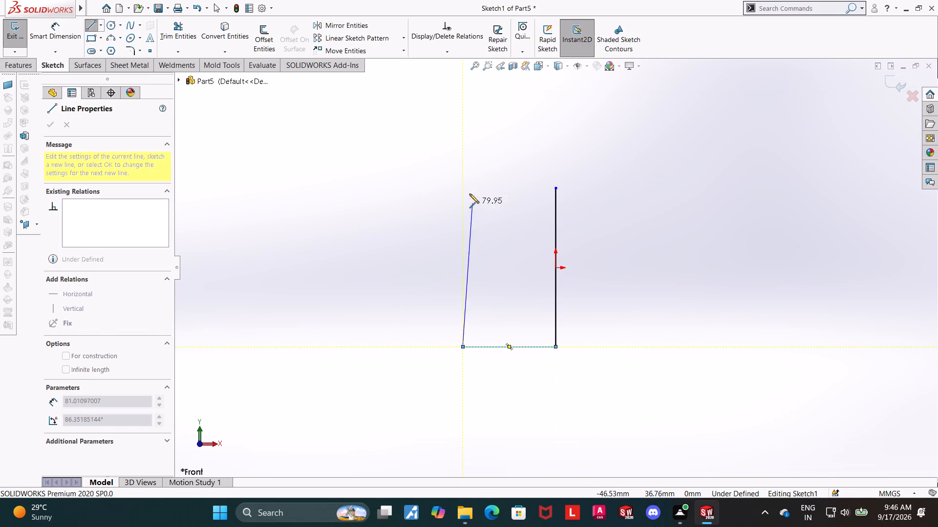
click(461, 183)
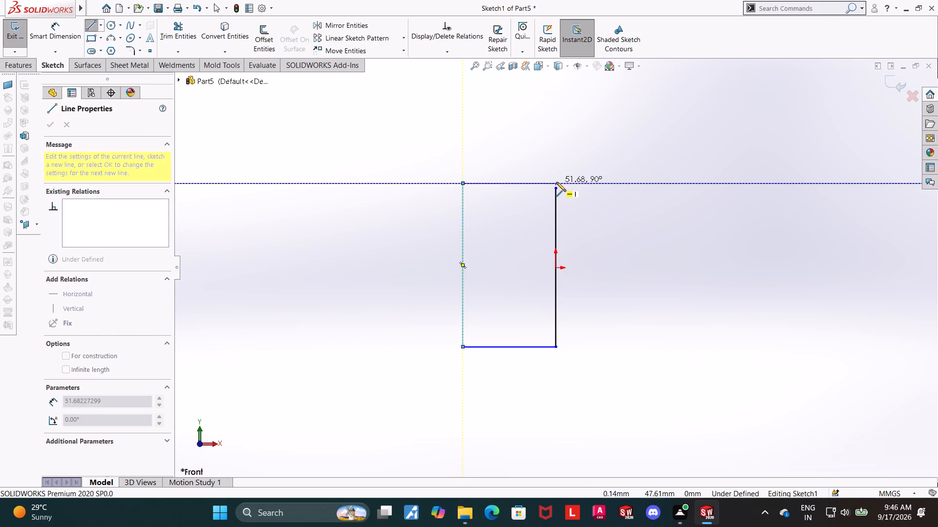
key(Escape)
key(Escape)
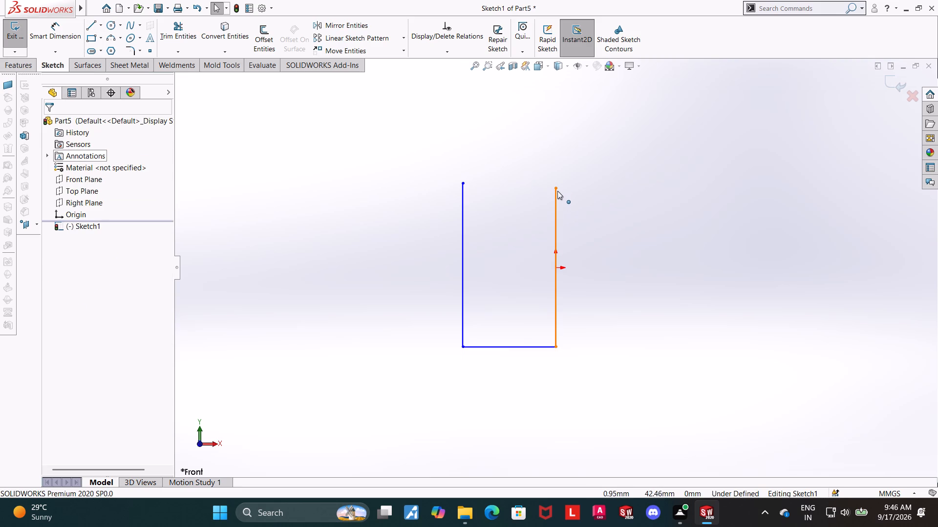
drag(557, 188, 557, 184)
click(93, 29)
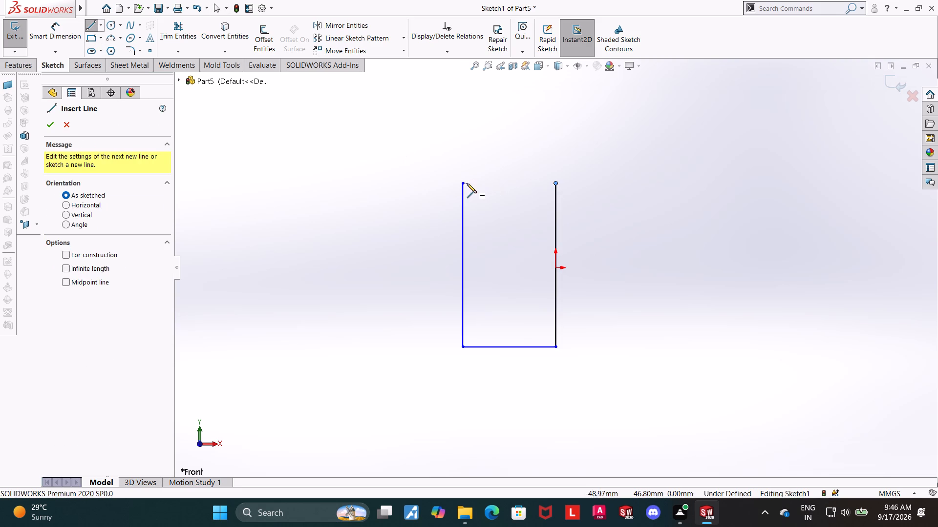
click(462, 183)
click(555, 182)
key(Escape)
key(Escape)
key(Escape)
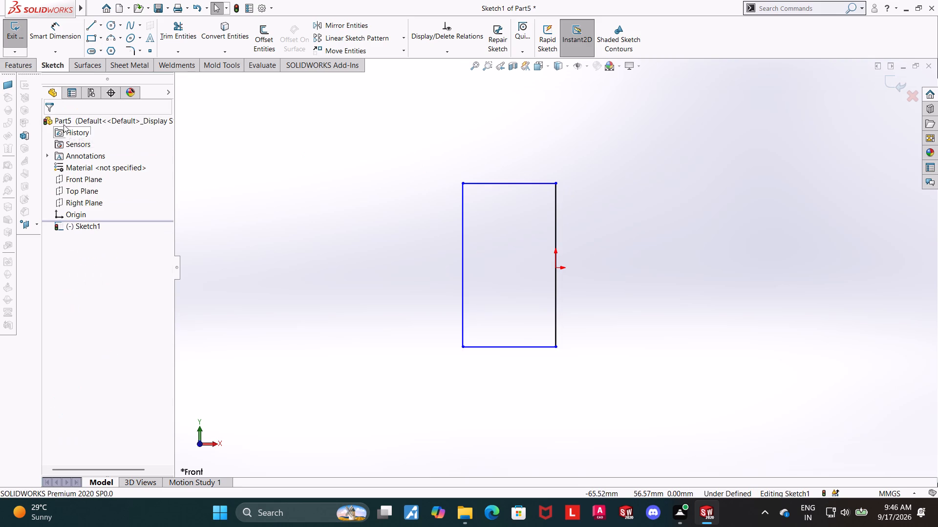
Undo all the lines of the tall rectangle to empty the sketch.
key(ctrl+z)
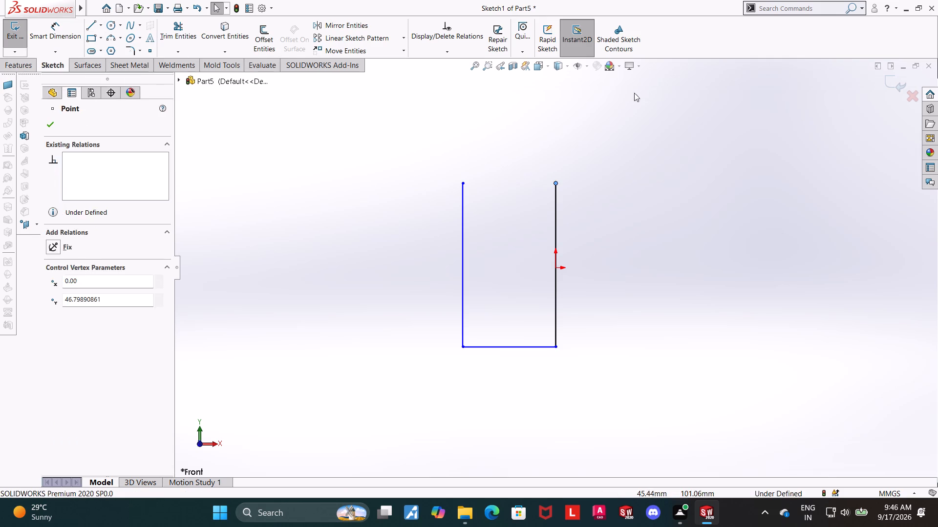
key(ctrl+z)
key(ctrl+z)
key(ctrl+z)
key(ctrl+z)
Sketch a closed rectangle of lines about 76 mm wide and 58 mm high, with its lower right corner at the origin.
click(93, 28)
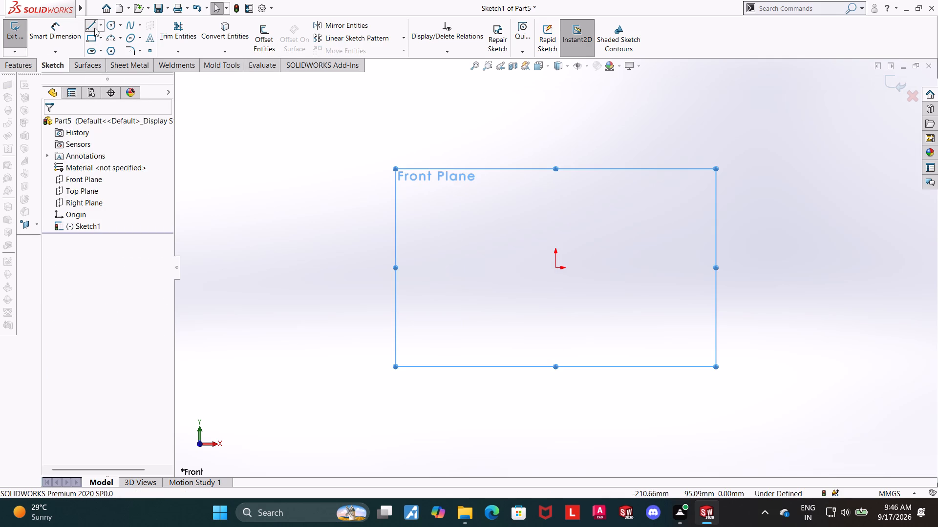
click(554, 266)
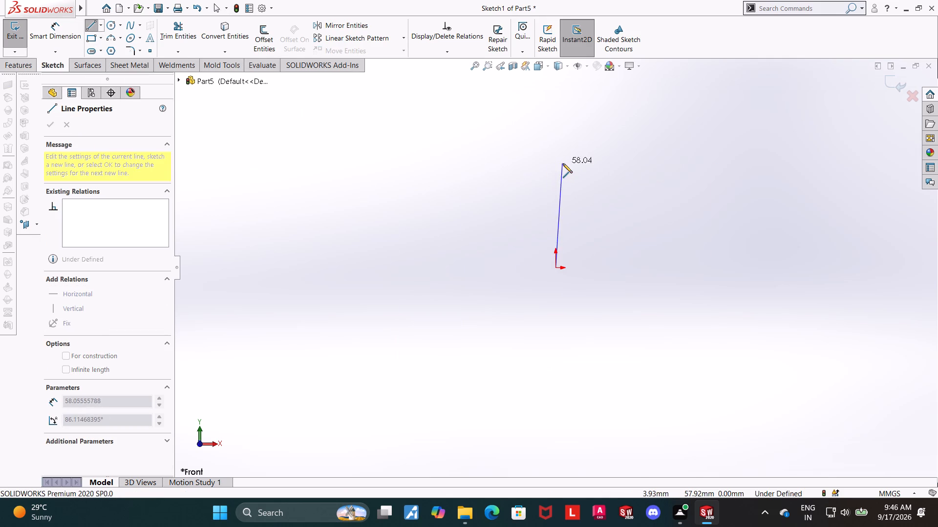
click(558, 162)
click(418, 162)
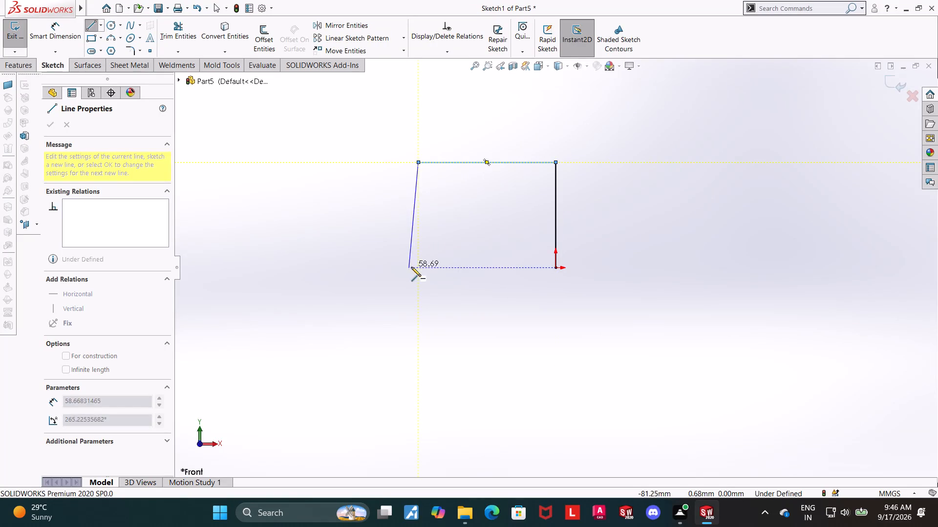
click(419, 269)
click(556, 267)
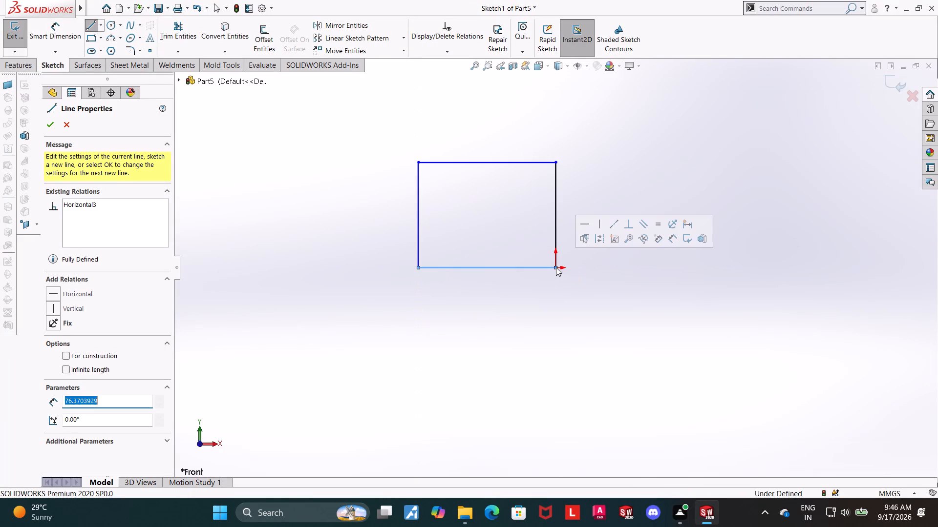
key(Escape)
key(Escape)
key(Escape)
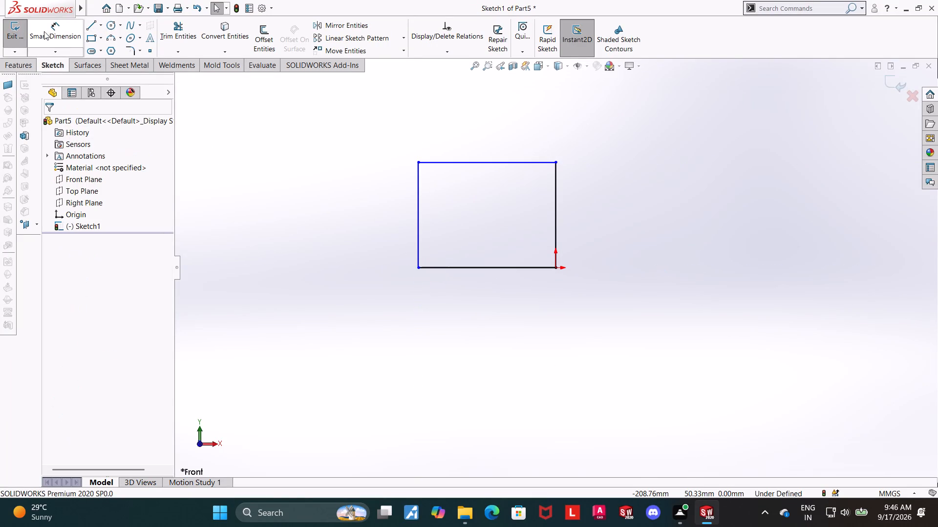
Add a corner rectangle about 66 mm wide and 31 mm high against the first rectangle's left side, sharing its base level.
click(91, 40)
click(416, 267)
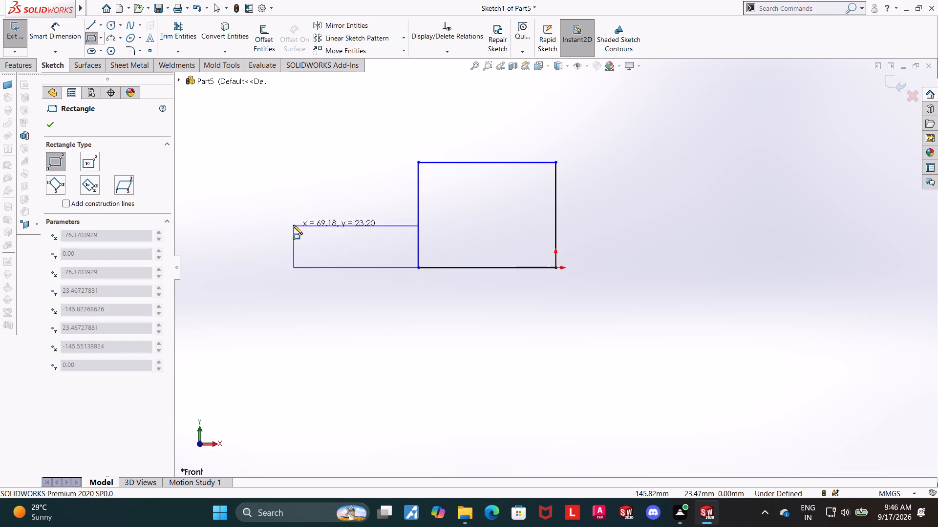
click(300, 213)
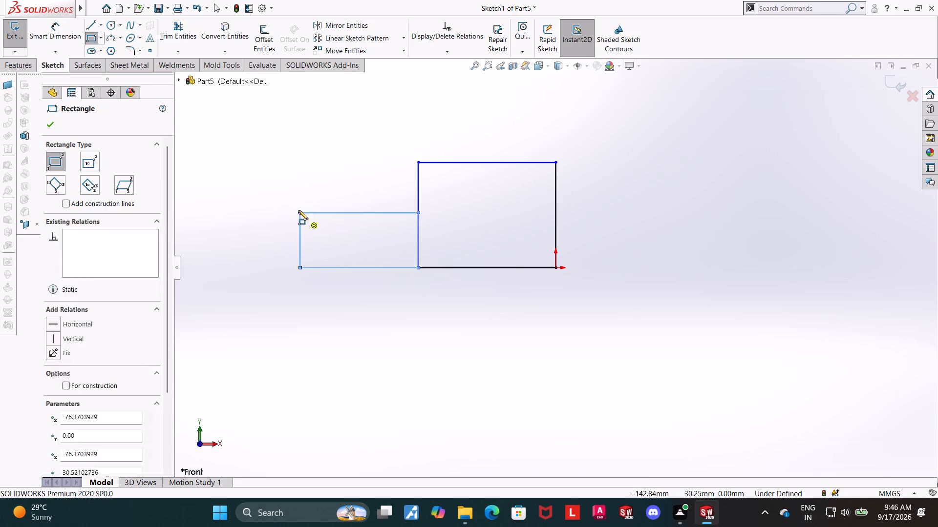
key(Escape)
key(Escape)
key(Escape)
Trim away the edge shared by the two rectangles to leave a single stepped profile.
click(177, 32)
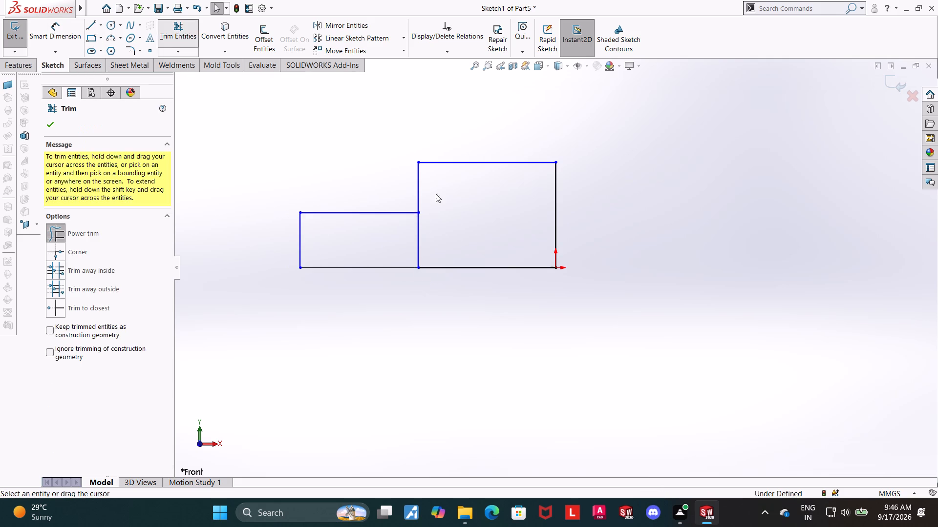
drag(466, 226, 378, 241)
key(Escape)
key(Escape)
Dimension the stepped profile's overall width between its outer vertical edges as 1.75 mm.
click(60, 43)
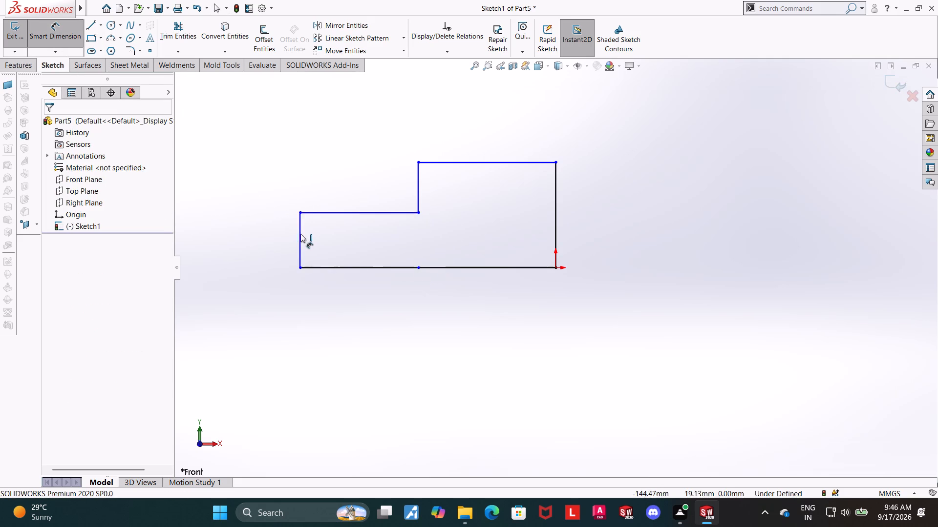
click(301, 234)
click(554, 226)
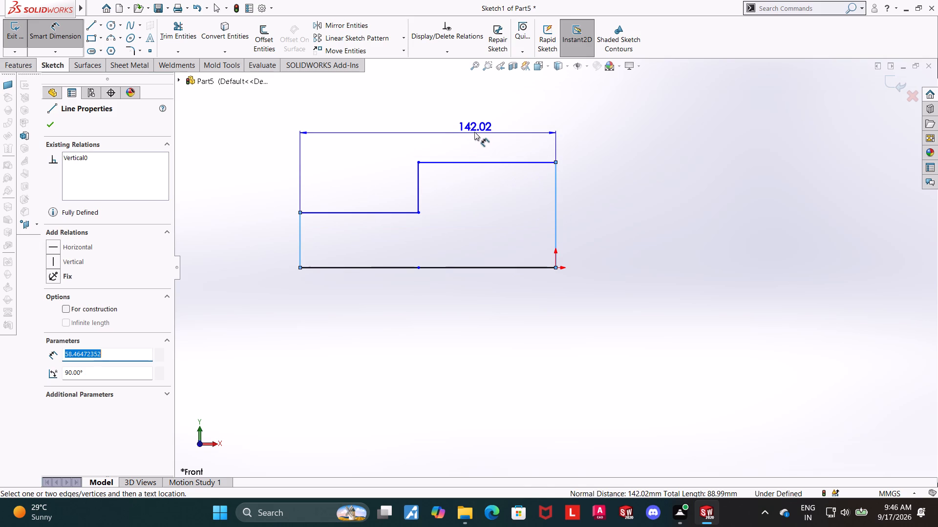
click(474, 132)
text(1.75)
key(Return)
key(Escape)
key(Escape)
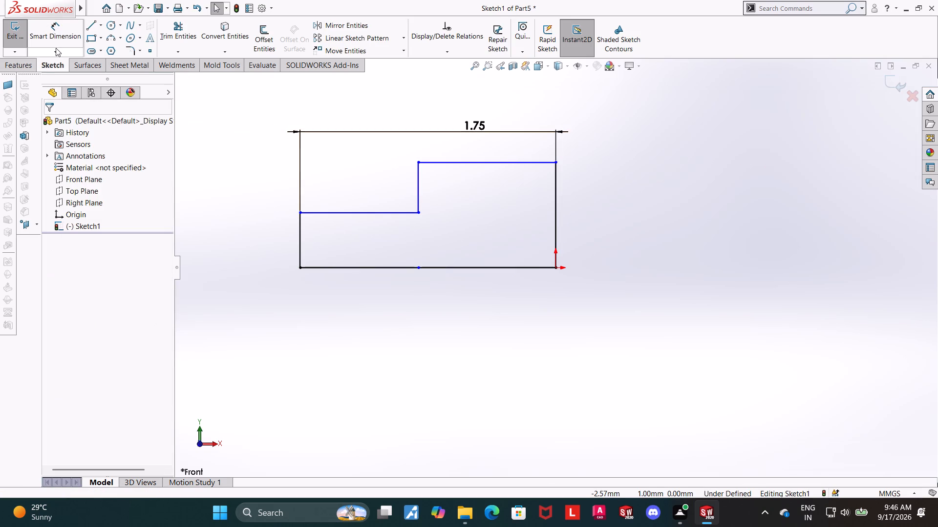
Dimension the width of the profile's lower step as 0.75 mm.
click(51, 31)
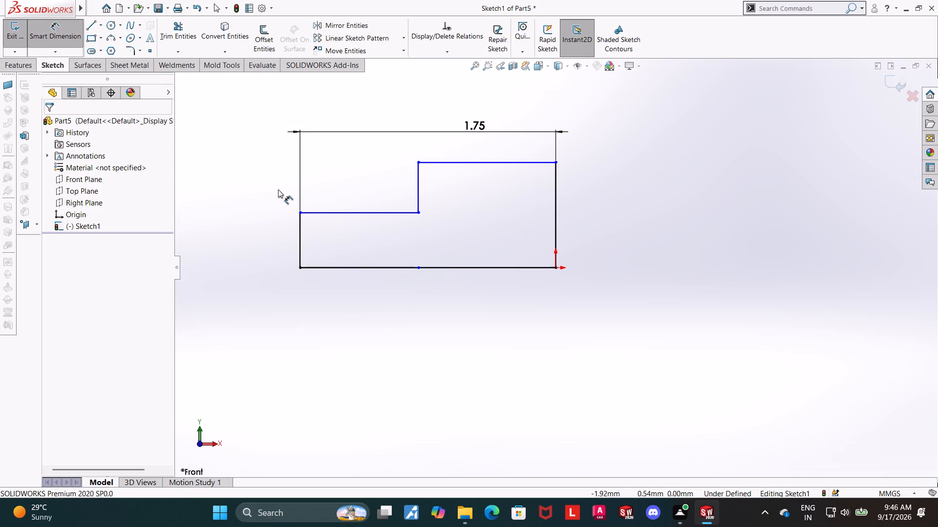
click(301, 233)
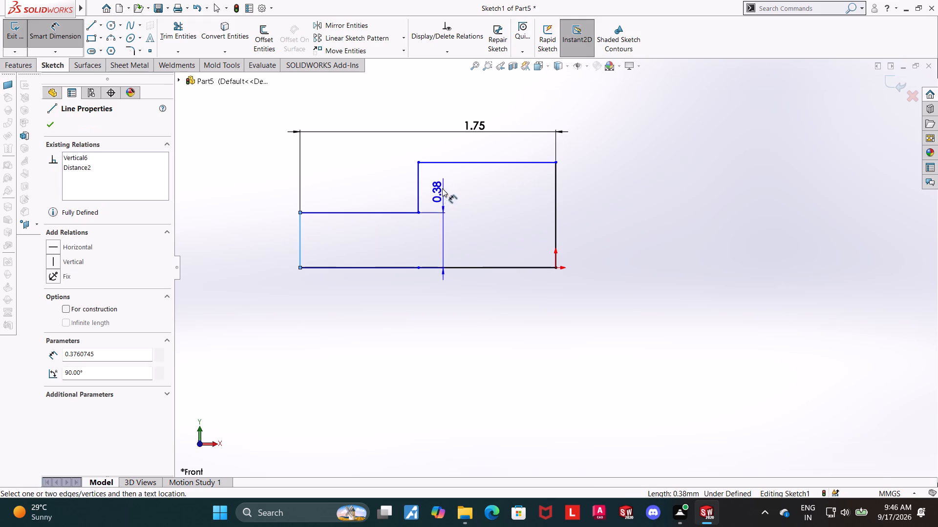
click(418, 187)
click(371, 174)
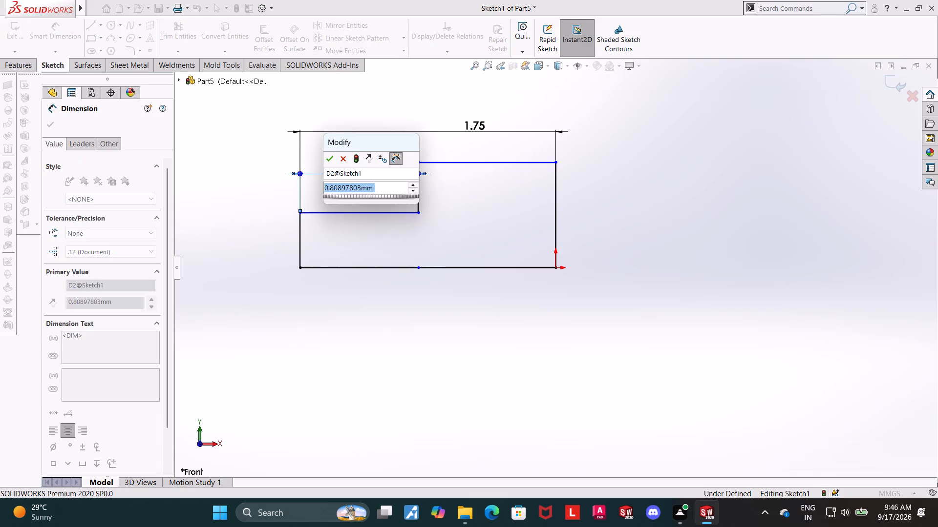
text(0.75)
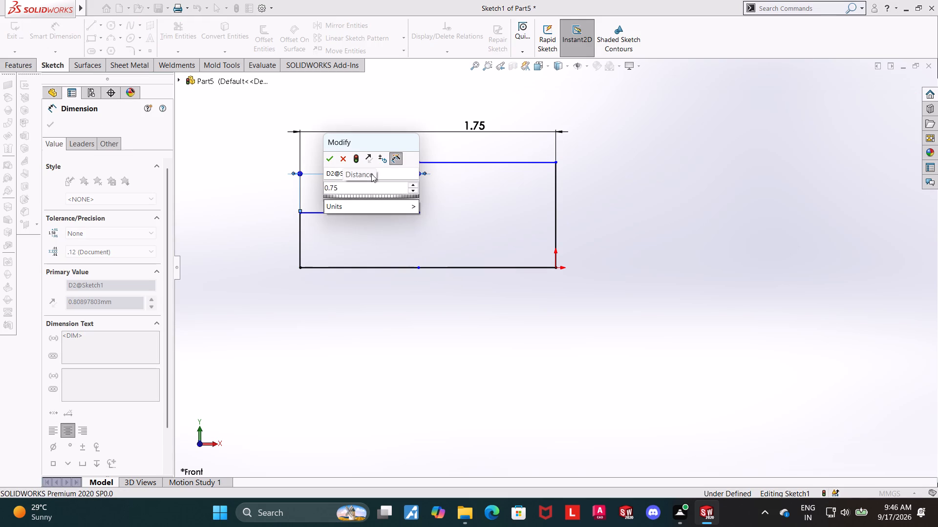
key(Return)
key(Escape)
key(Escape)
key(Escape)
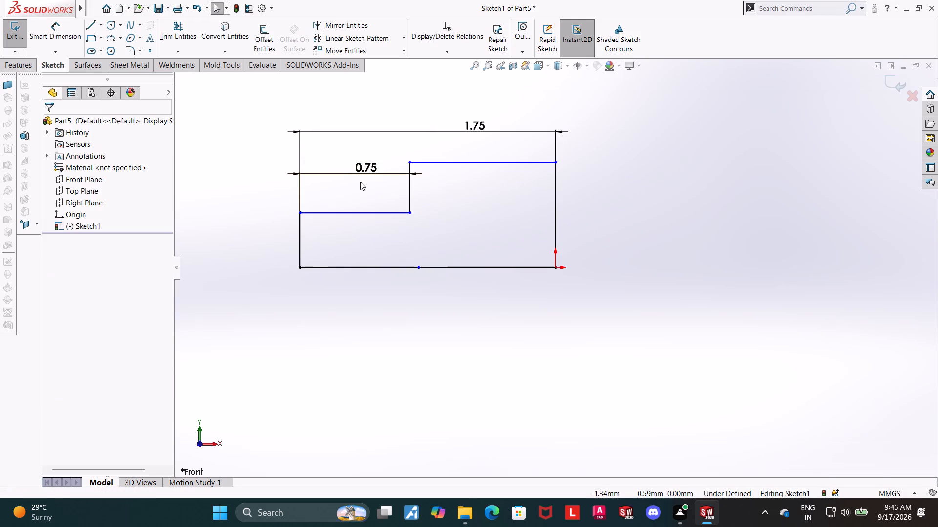
key(Escape)
key(Escape)
key(Escape)
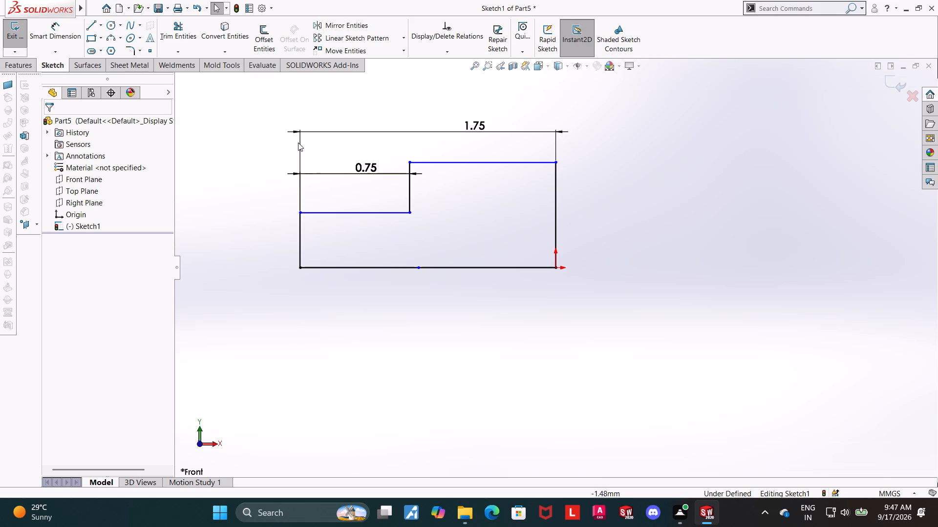
Dimension the profile's overall height as 1 mm and move the overall width dimension higher above the profile.
click(68, 26)
click(532, 163)
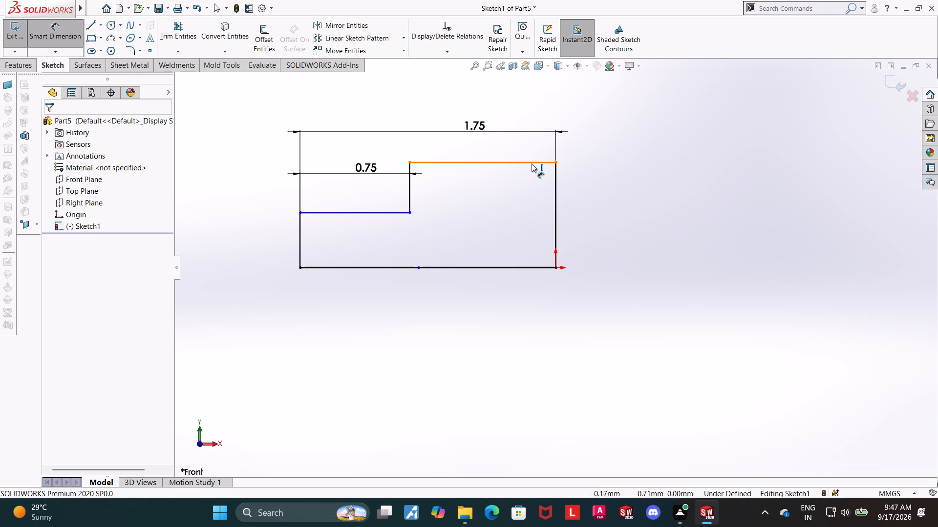
click(513, 267)
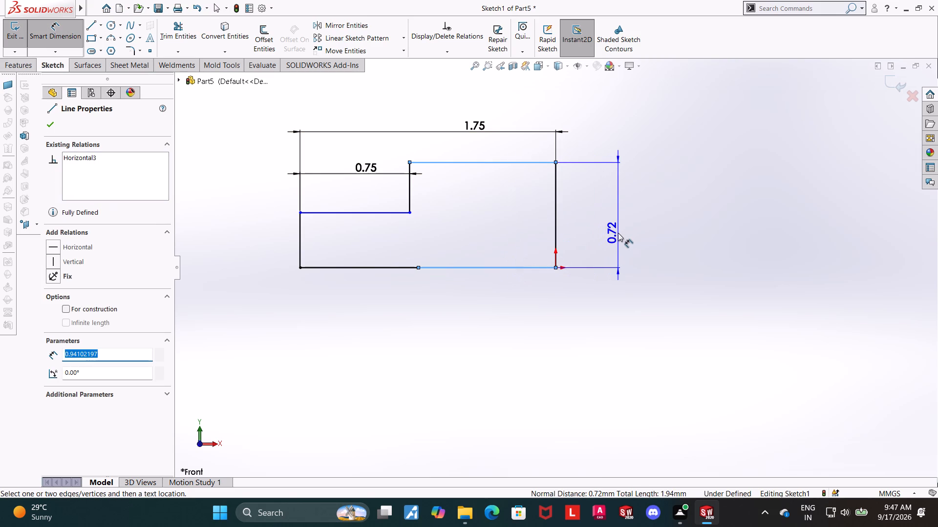
click(618, 233)
key(1)
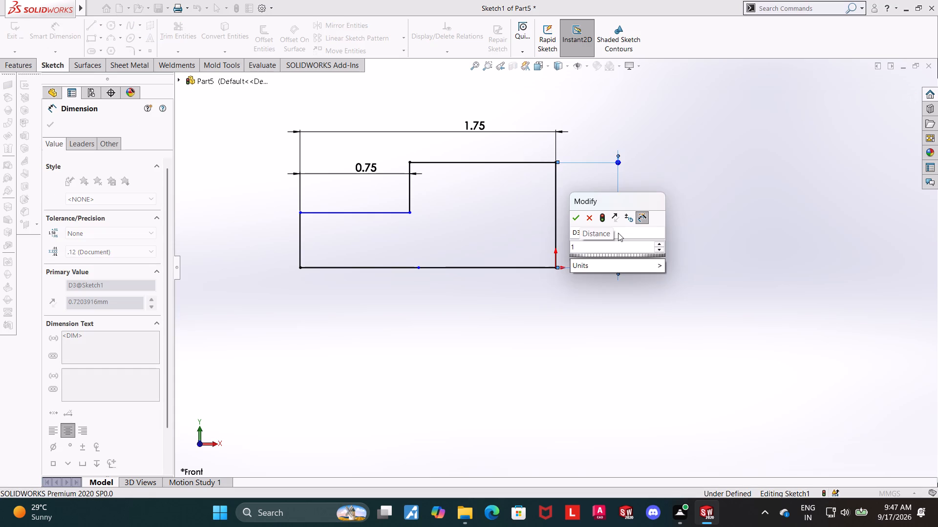
key(Return)
key(Escape)
key(Escape)
drag(478, 127, 472, 88)
key(Escape)
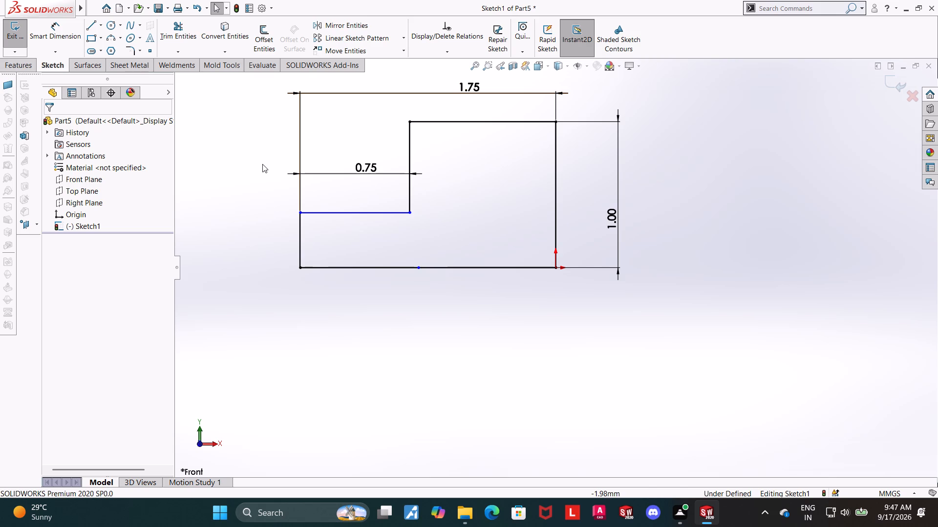
Dimension the height of the lower step above the base line as 0.75 mm.
click(49, 29)
click(361, 215)
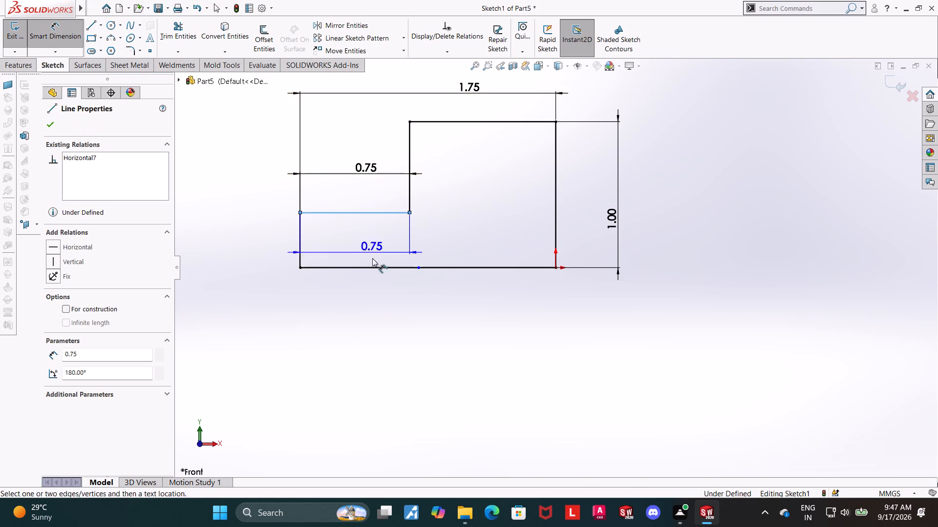
click(375, 267)
click(243, 233)
text(0.75)
key(Return)
key(Escape)
key(Escape)
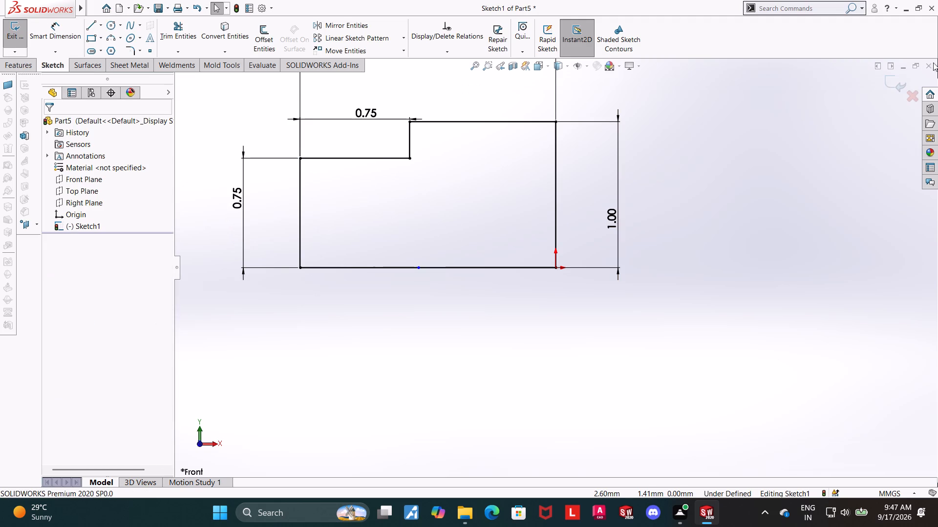
Finish the stepped sketch and revolve the profile 360 degrees about its bottom line.
click(897, 80)
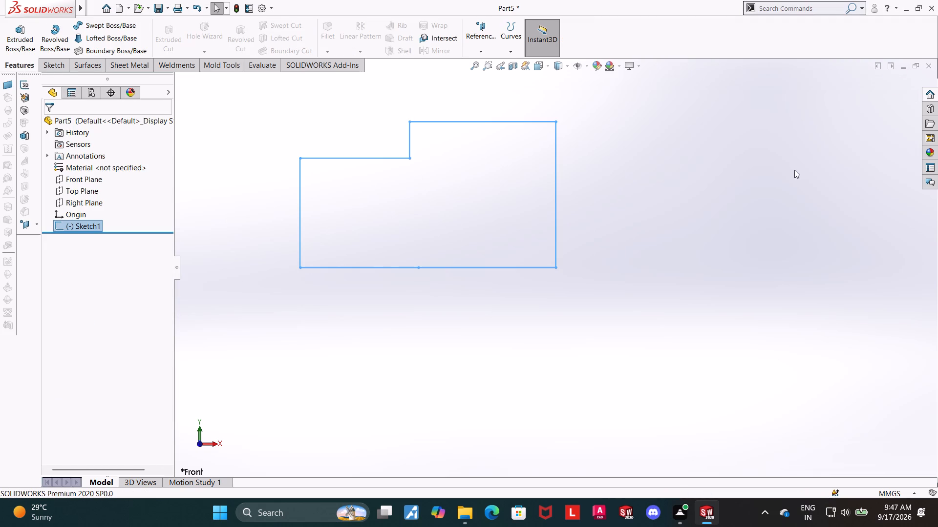
click(65, 37)
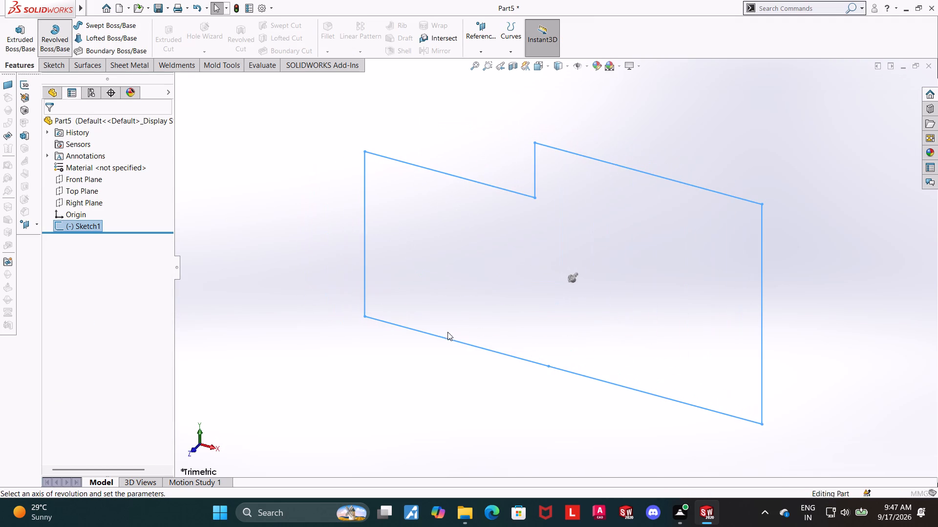
click(442, 338)
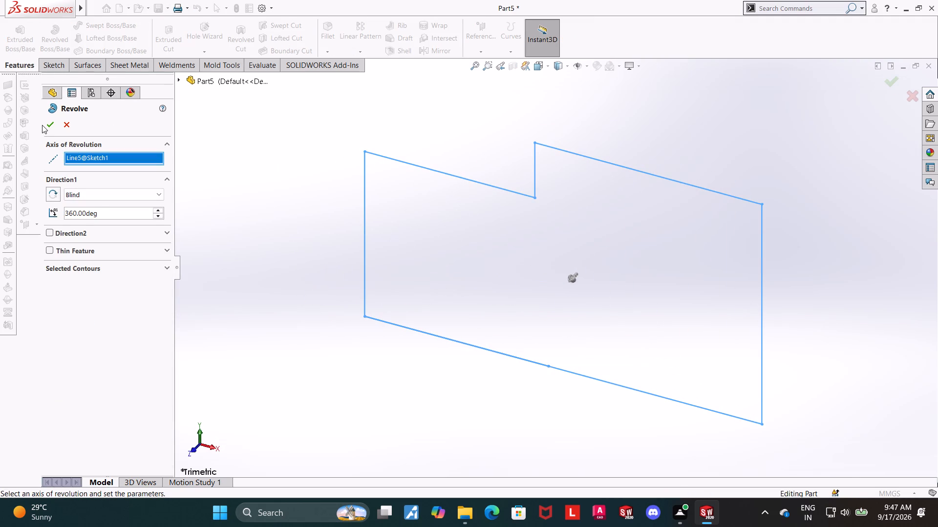
click(45, 125)
scroll(329, 166, up, 6)
click(335, 214)
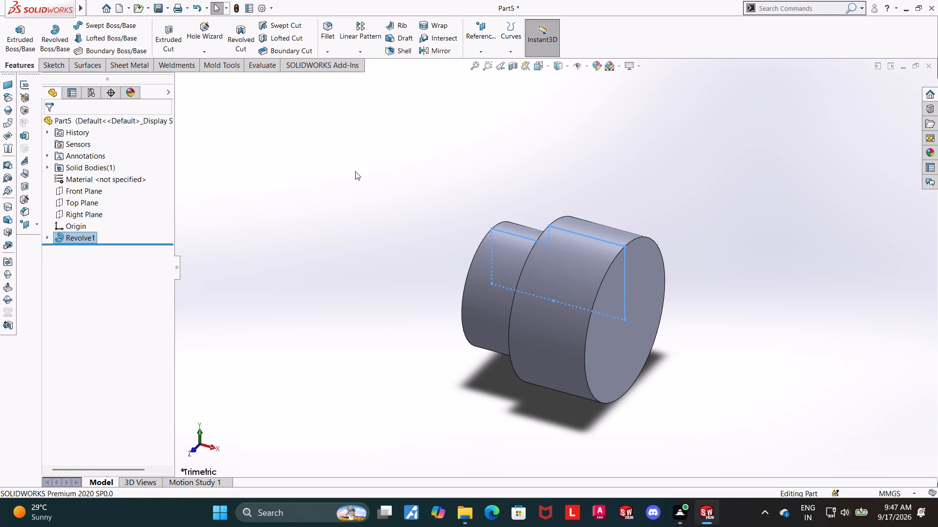
Examine the revolved stepped part from both ends and from the side.
scroll(350, 169, up, 1)
middle_drag(350, 169, 447, 119)
middle_drag(424, 185, 389, 227)
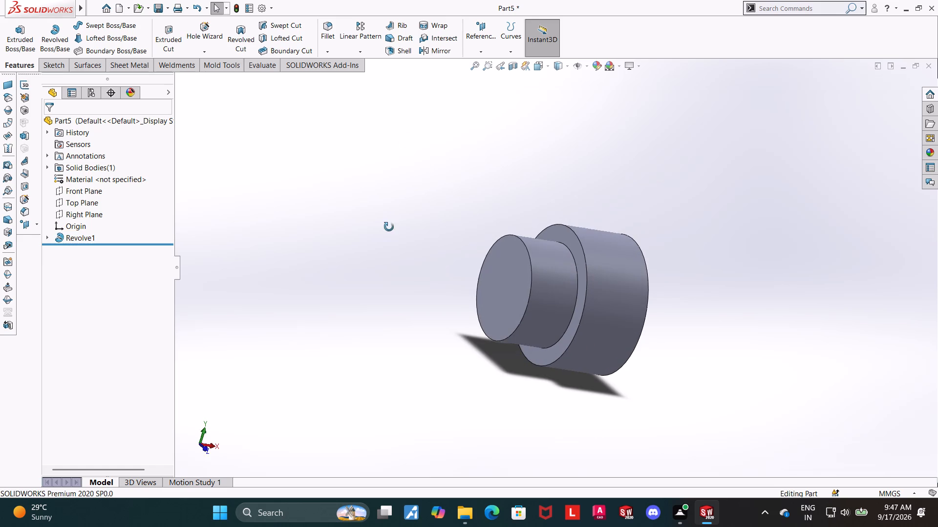
middle_drag(389, 227, 388, 227)
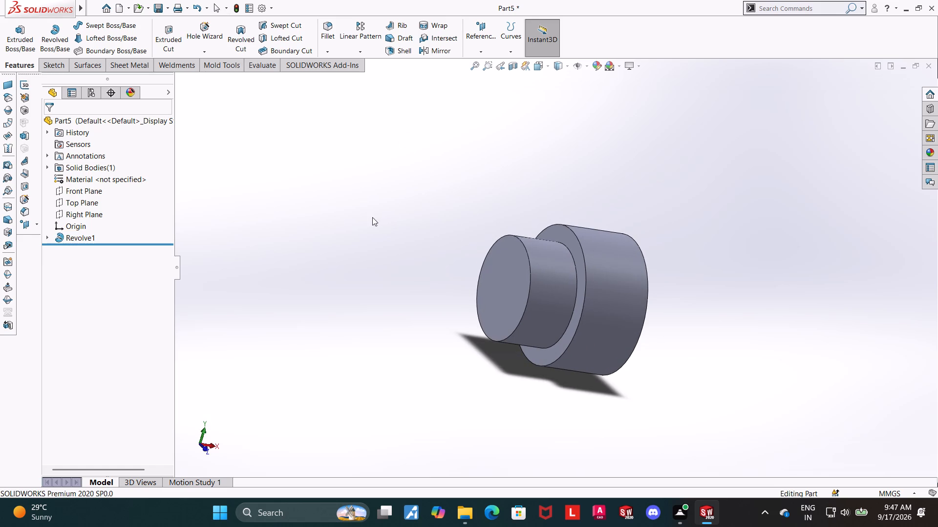
middle_drag(411, 247, 288, 234)
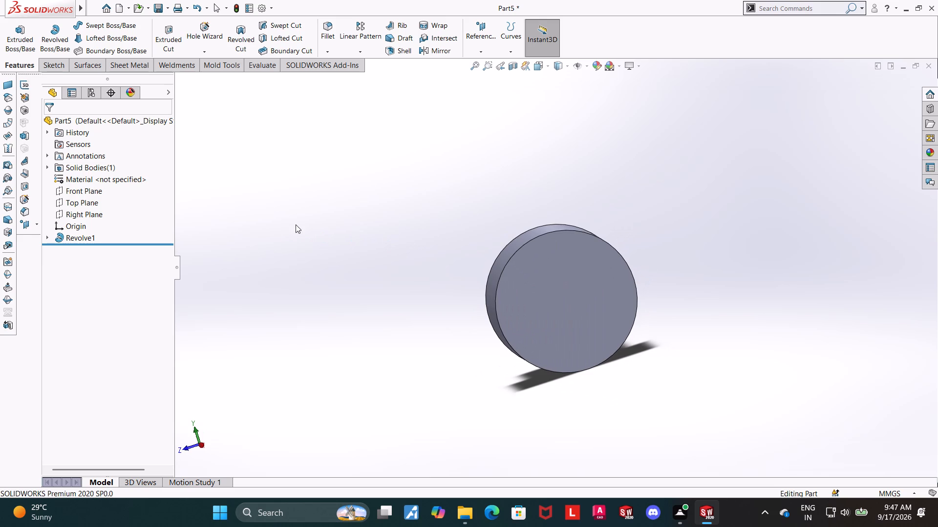
middle_drag(308, 223, 400, 208)
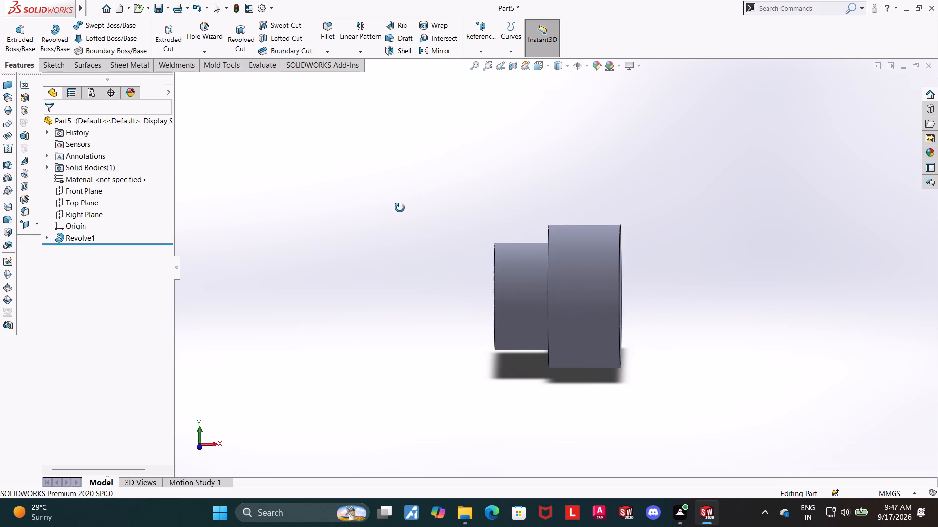
middle_drag(400, 208, 376, 211)
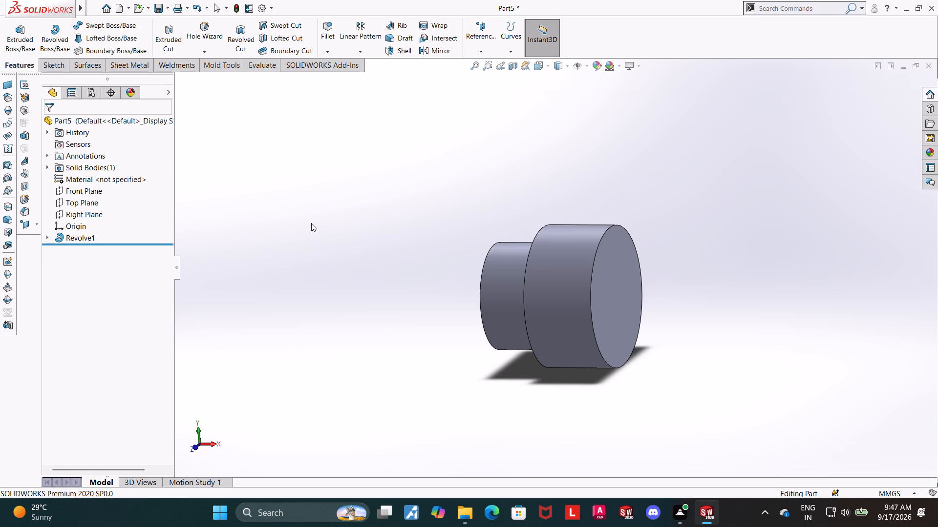
View the smaller end face head-on and start a Hole Wizard straight tap, keeping the custom sizing values for the new hole type.
scroll(714, 344, up, 1)
middle_drag(697, 345, 826, 314)
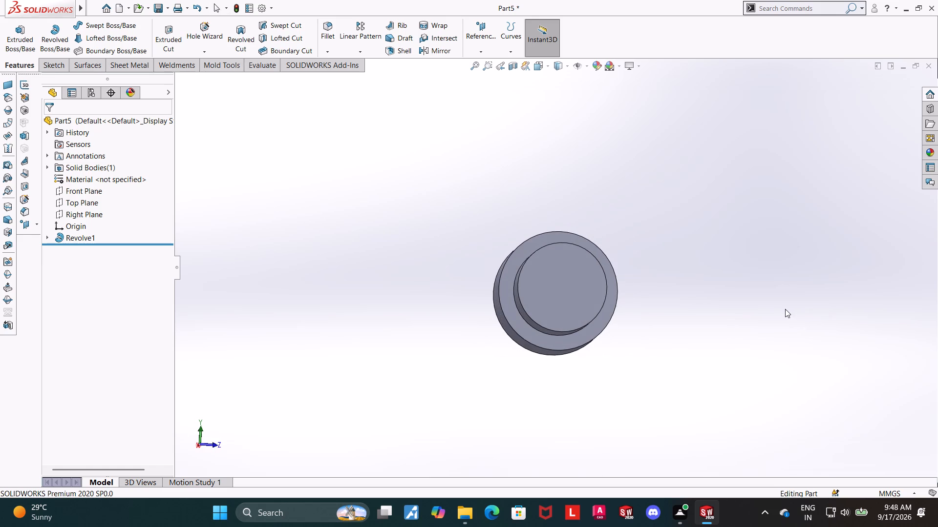
middle_drag(785, 309, 806, 310)
click(587, 295)
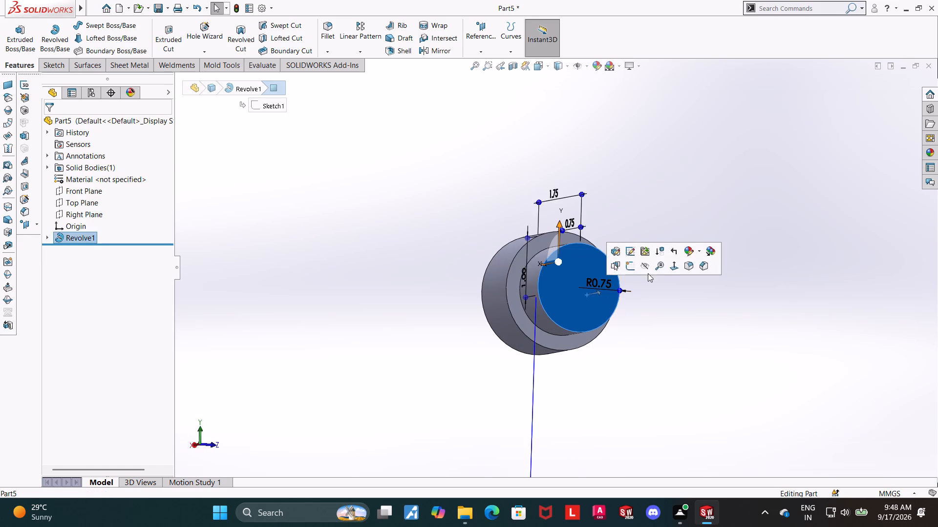
click(672, 268)
click(787, 266)
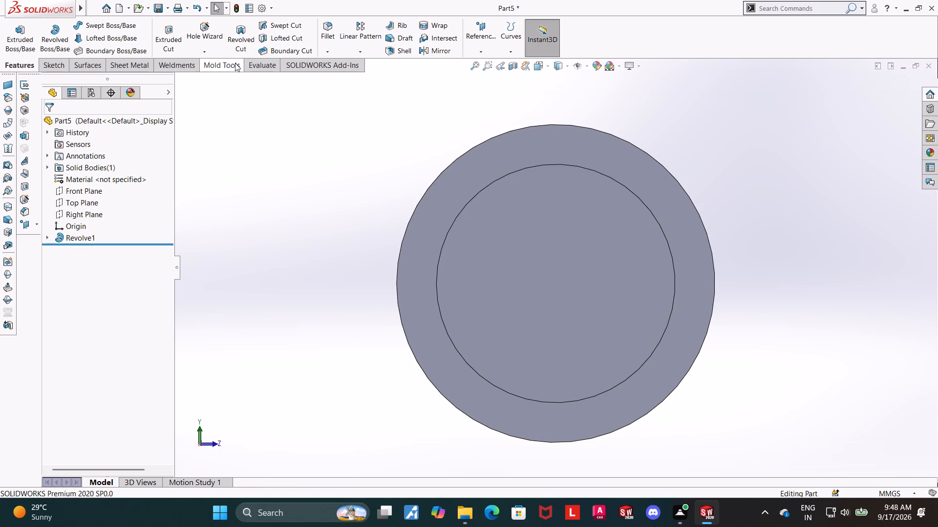
click(217, 31)
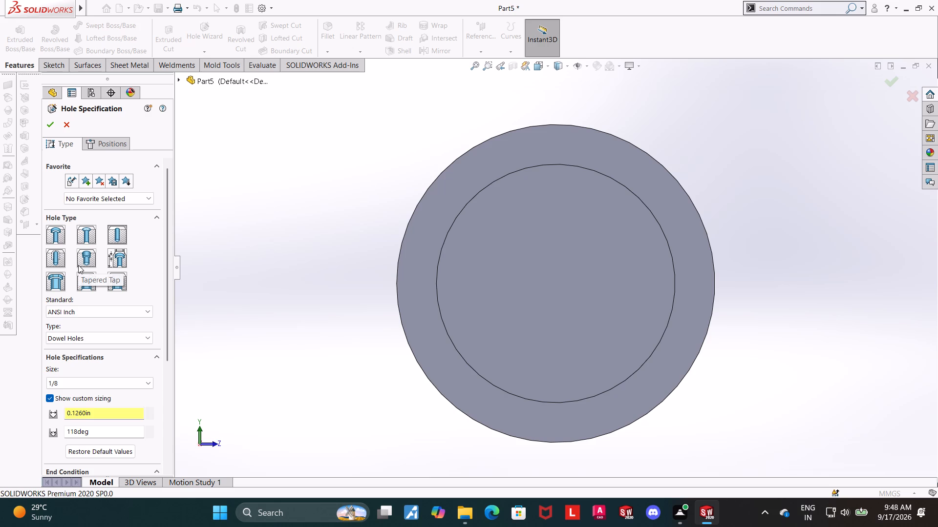
click(55, 262)
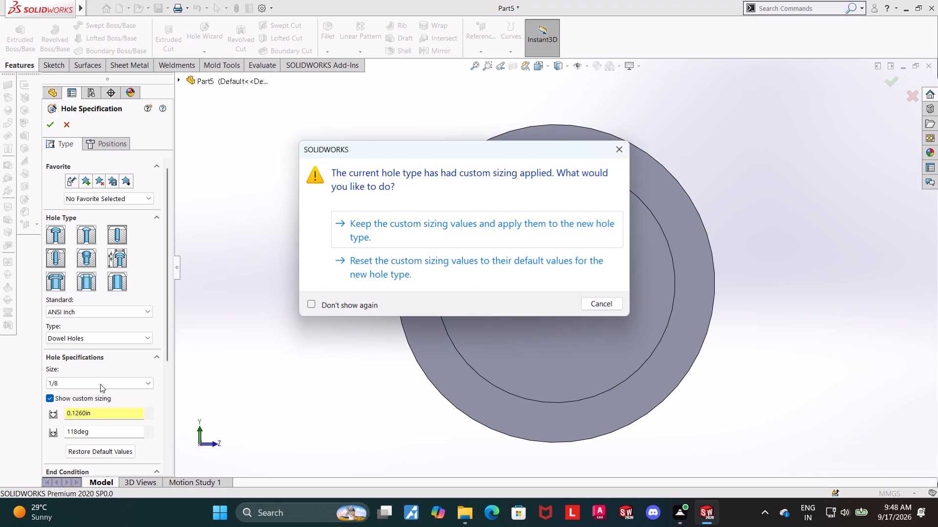
click(403, 232)
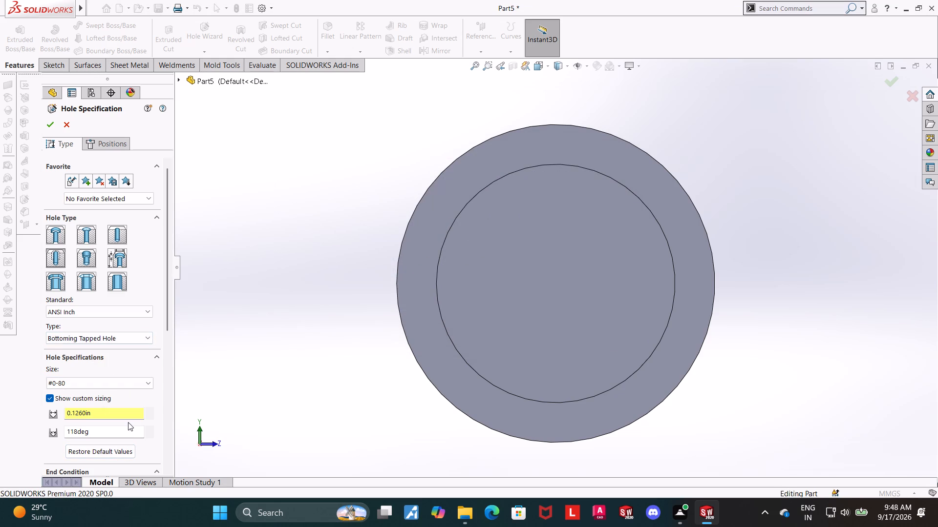
Set the tapped hole's custom drill diameter to 0.2 in.
scroll(105, 428, down, 1)
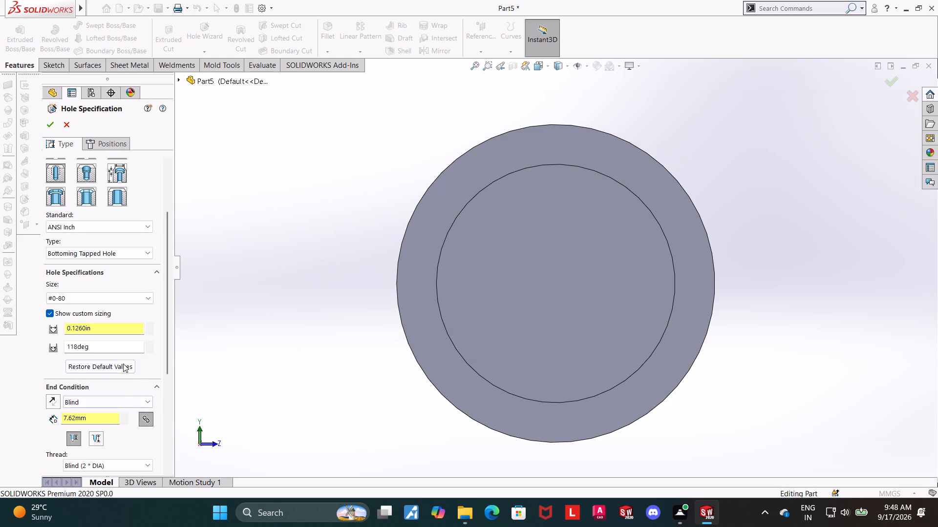
click(105, 327)
drag(105, 327, 37, 327)
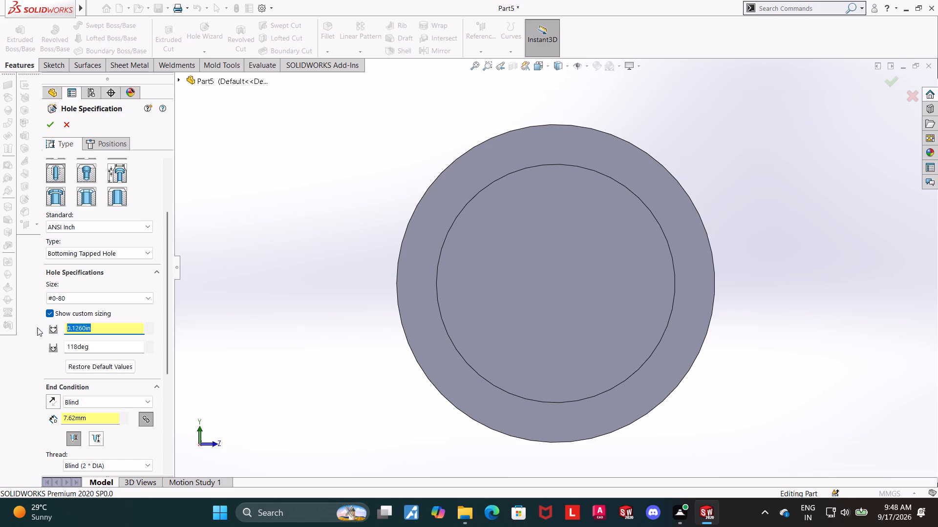
text(0.)
key(2)
key(Return)
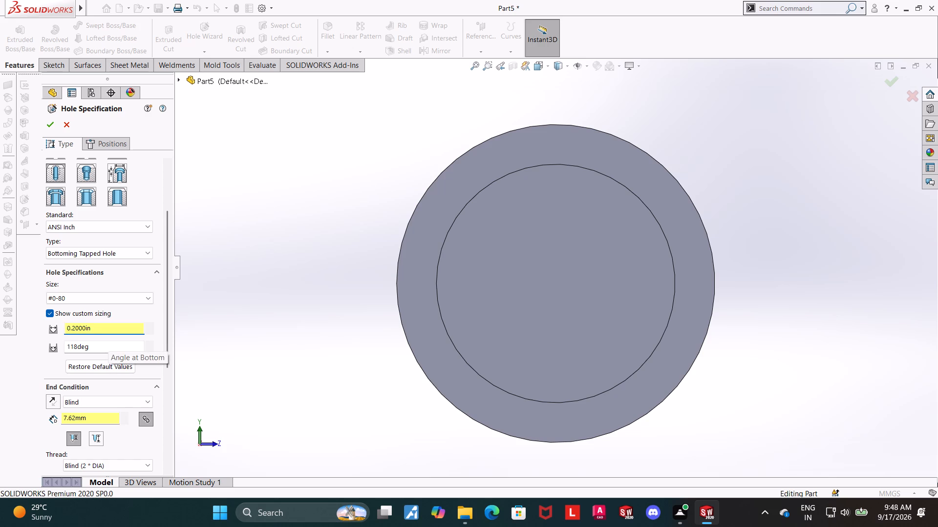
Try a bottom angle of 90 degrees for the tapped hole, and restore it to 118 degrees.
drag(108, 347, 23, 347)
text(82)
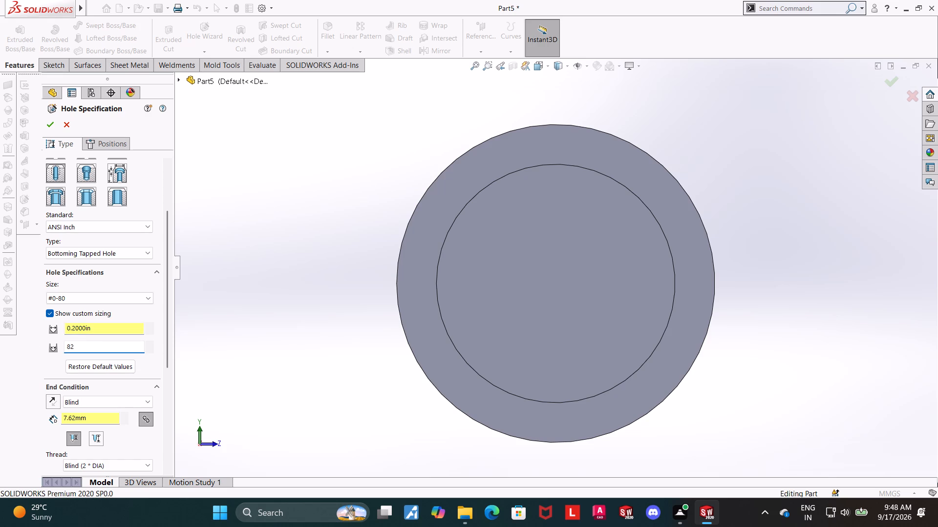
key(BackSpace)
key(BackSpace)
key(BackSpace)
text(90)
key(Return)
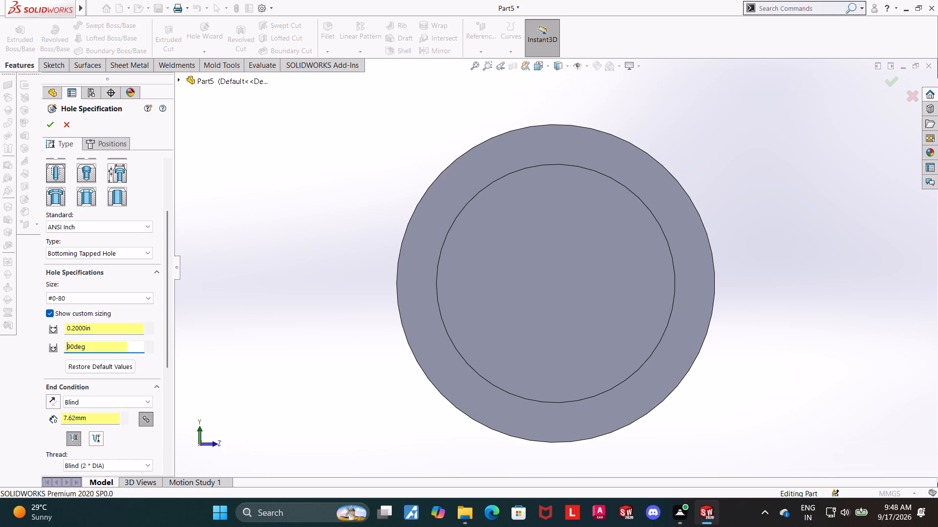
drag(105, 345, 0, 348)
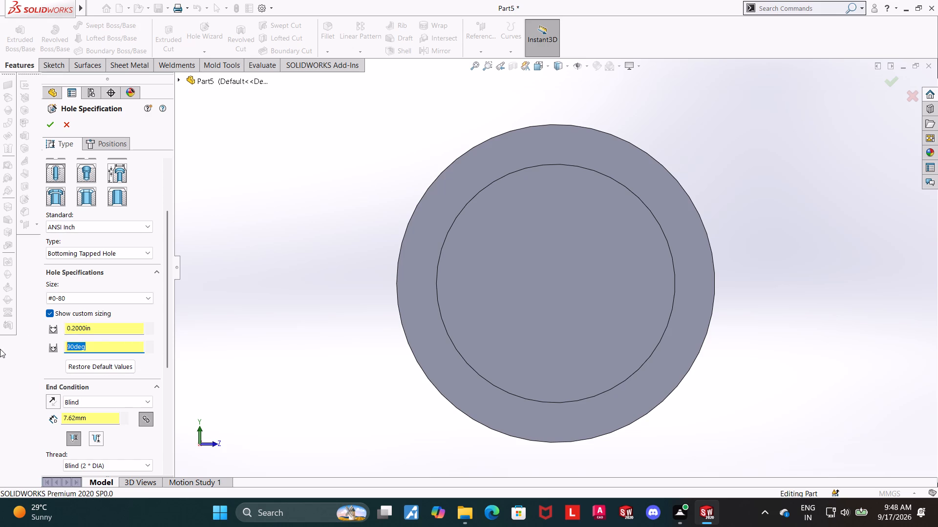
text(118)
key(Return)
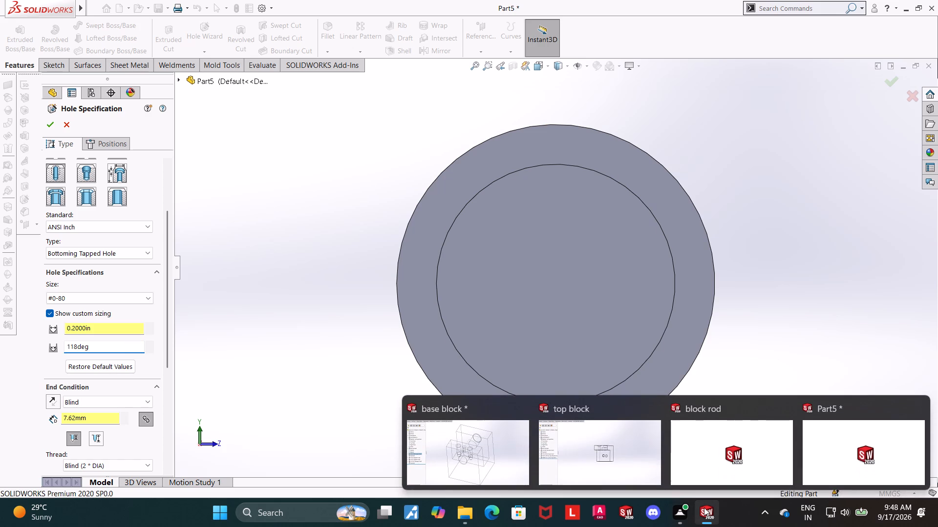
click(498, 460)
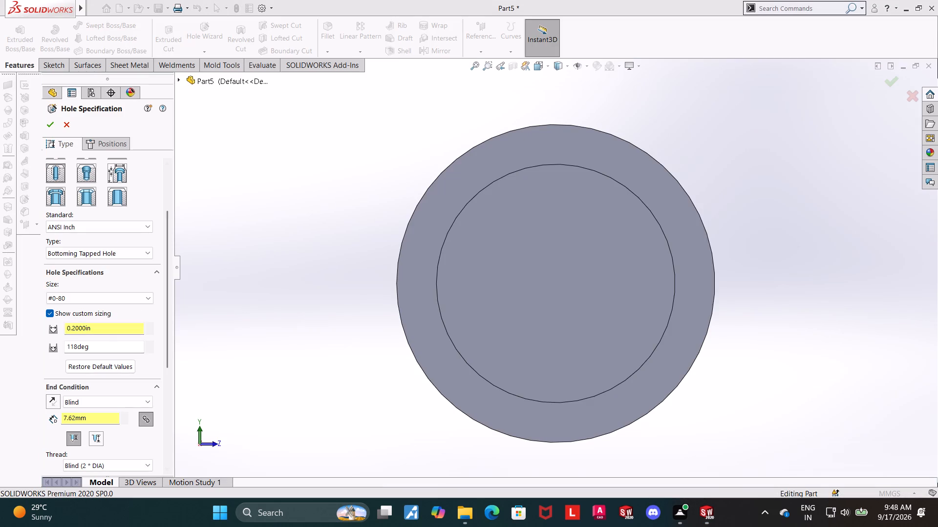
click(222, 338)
Set the tapped hole's end condition to Blind with a depth of 0.75 mm.
scroll(80, 405, down, 1)
scroll(133, 404, up, 1)
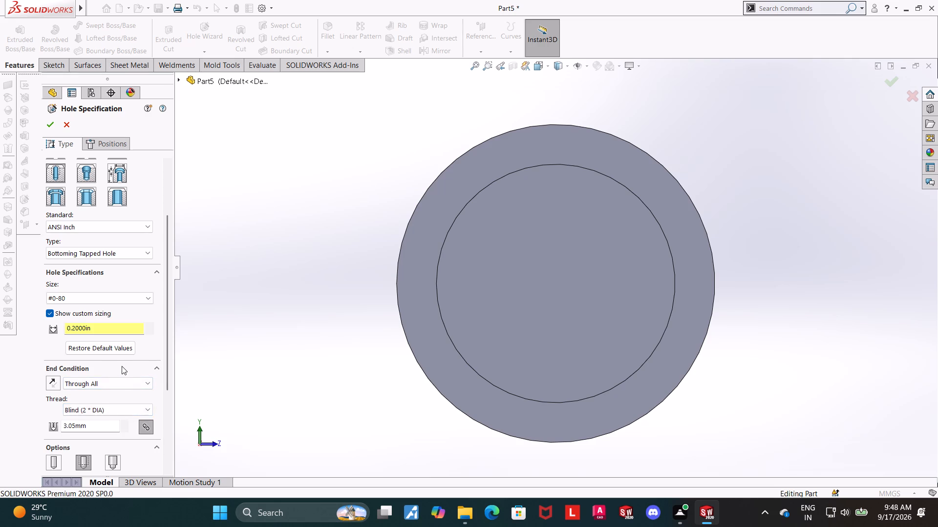
click(123, 368)
click(123, 368)
click(80, 382)
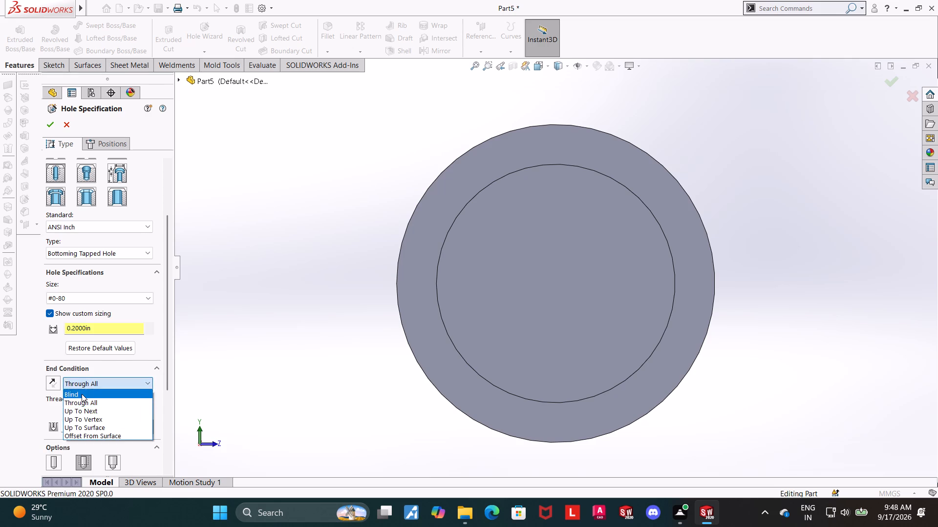
click(82, 394)
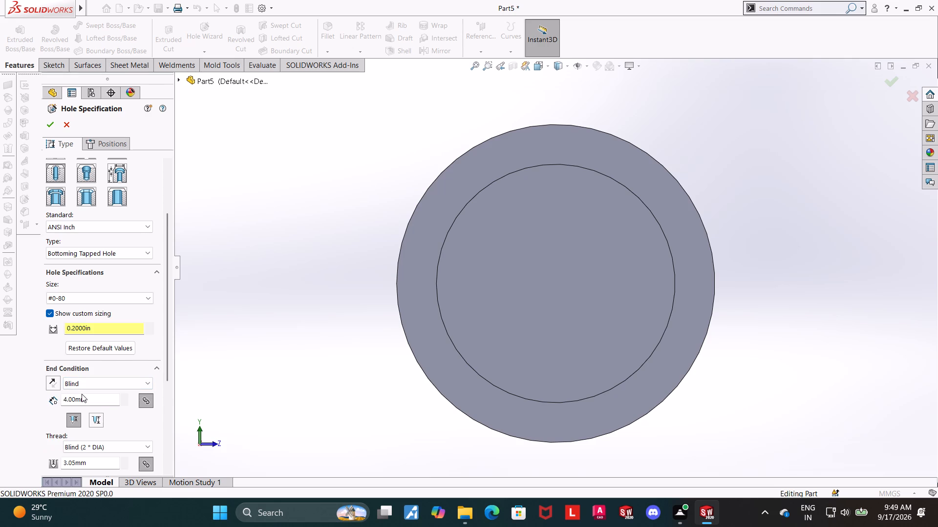
drag(99, 397, 8, 395)
key(0)
key(slash)
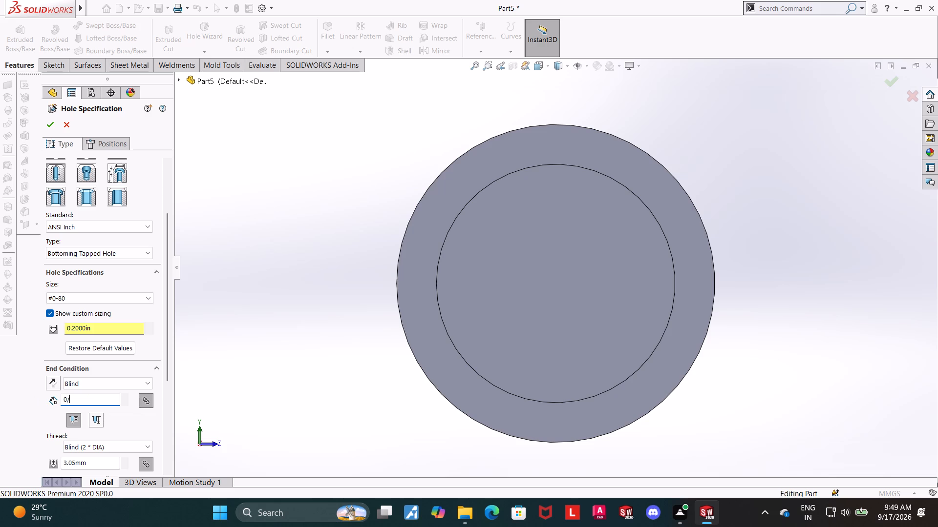
key(BackSpace)
text(.75)
key(Return)
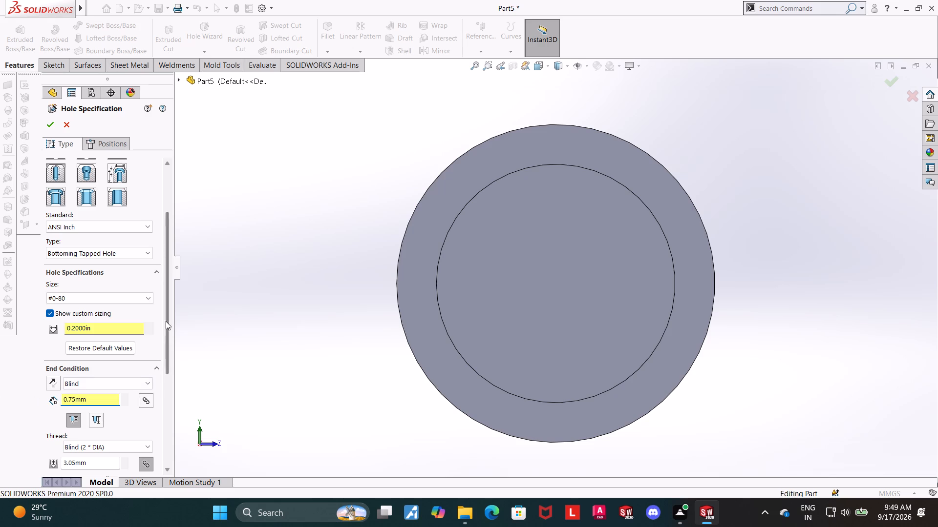
Choose the remove-thread option for the hole and add a near side countersink with a diameter of 0.31 in.
drag(167, 323, 165, 413)
click(115, 346)
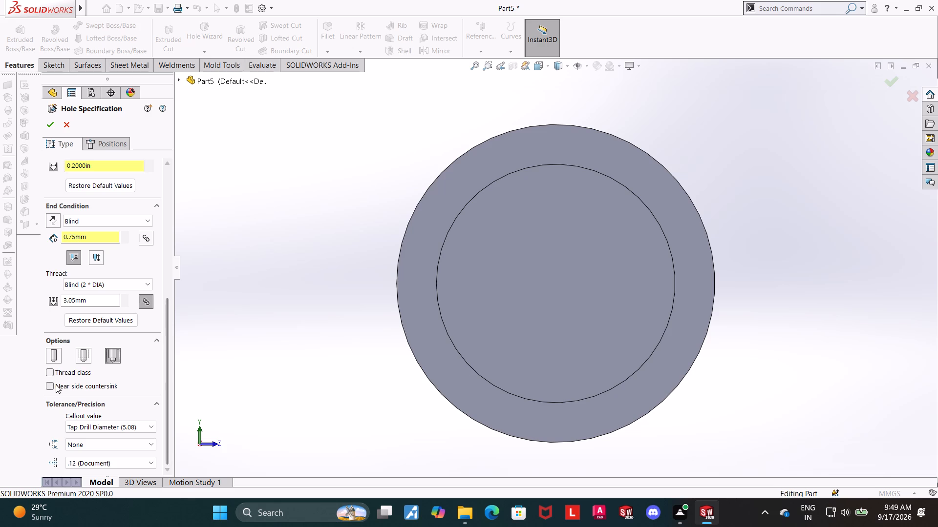
click(50, 385)
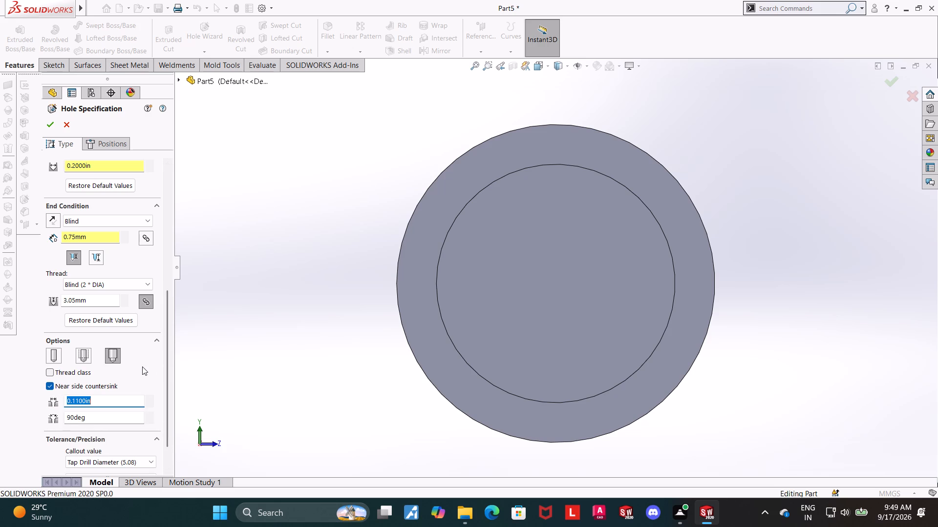
text(0.)
text(31)
key(Return)
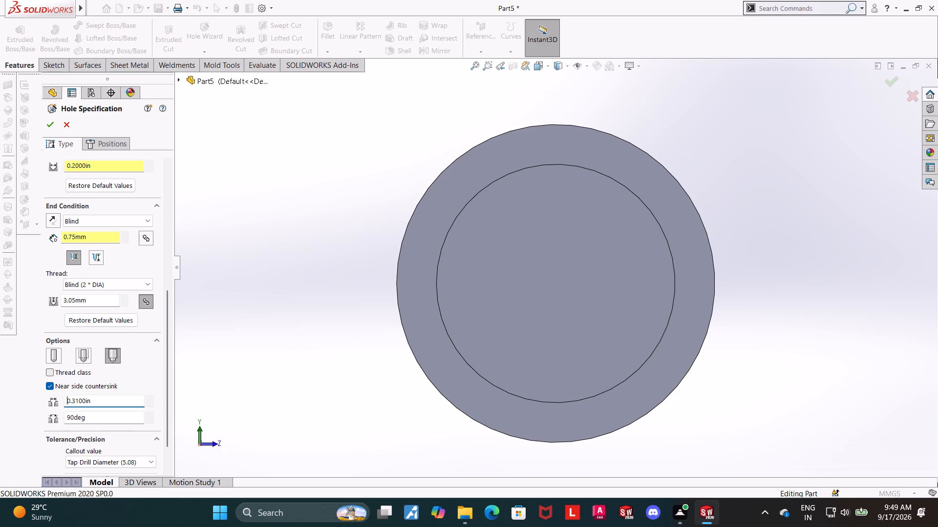
Set the near side countersink angle to 82 degrees.
drag(108, 419, 86, 420)
drag(86, 420, 21, 426)
text(82)
key(Return)
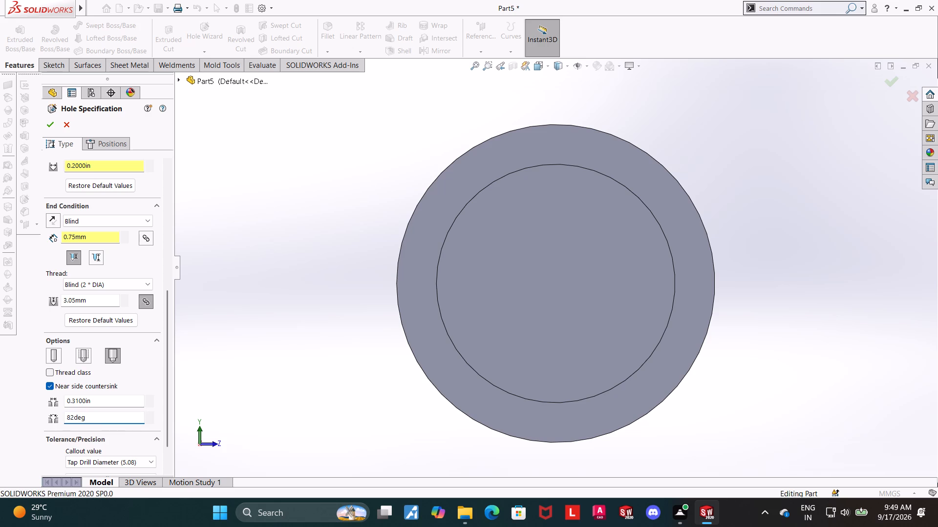
Enable the thread class option for the tapped hole, with class 2B.
drag(167, 379, 165, 356)
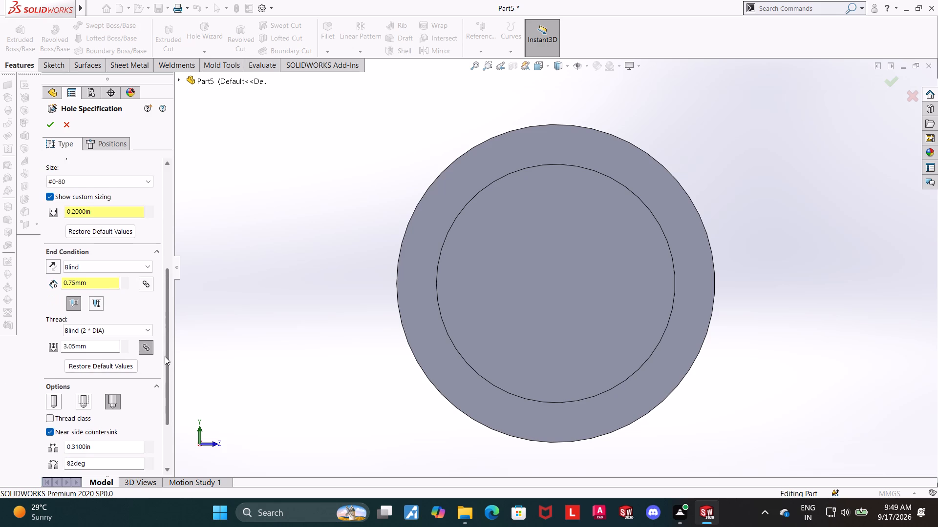
drag(165, 356, 172, 279)
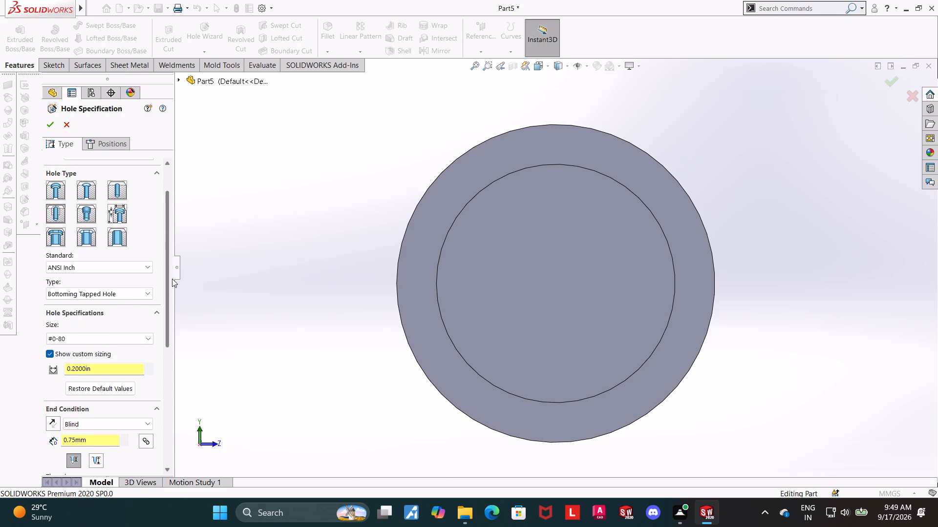
drag(172, 279, 172, 303)
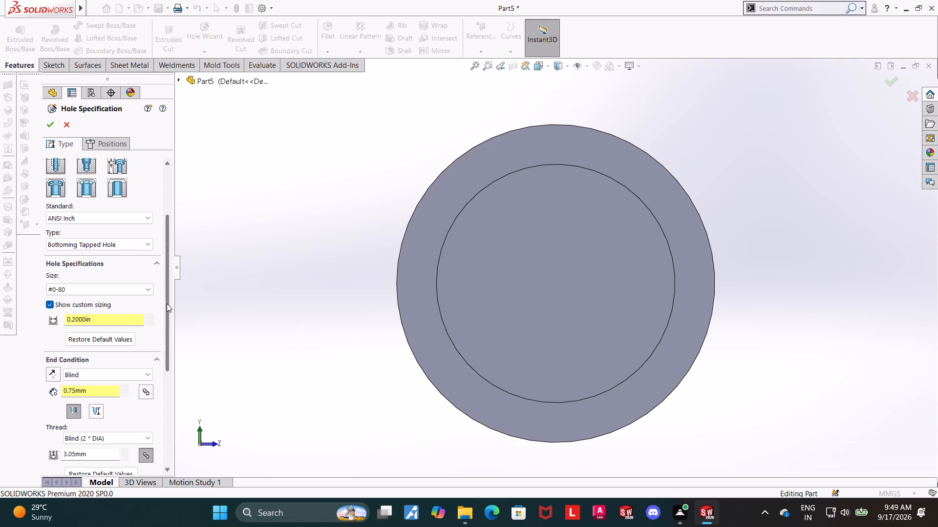
drag(167, 304, 166, 347)
drag(166, 347, 163, 382)
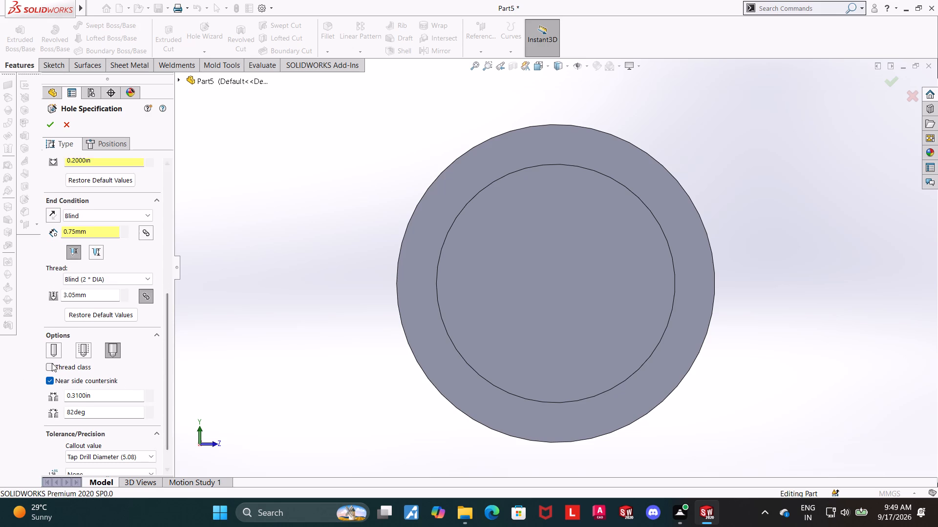
click(47, 365)
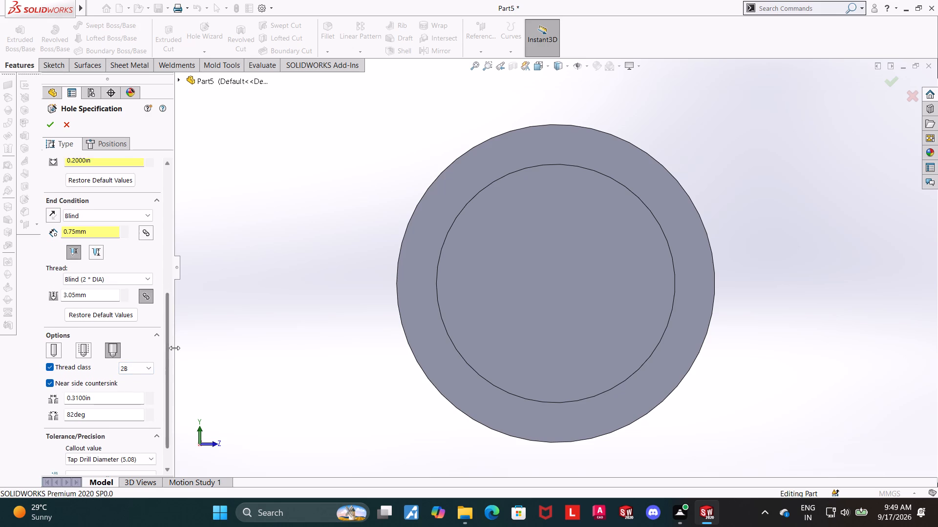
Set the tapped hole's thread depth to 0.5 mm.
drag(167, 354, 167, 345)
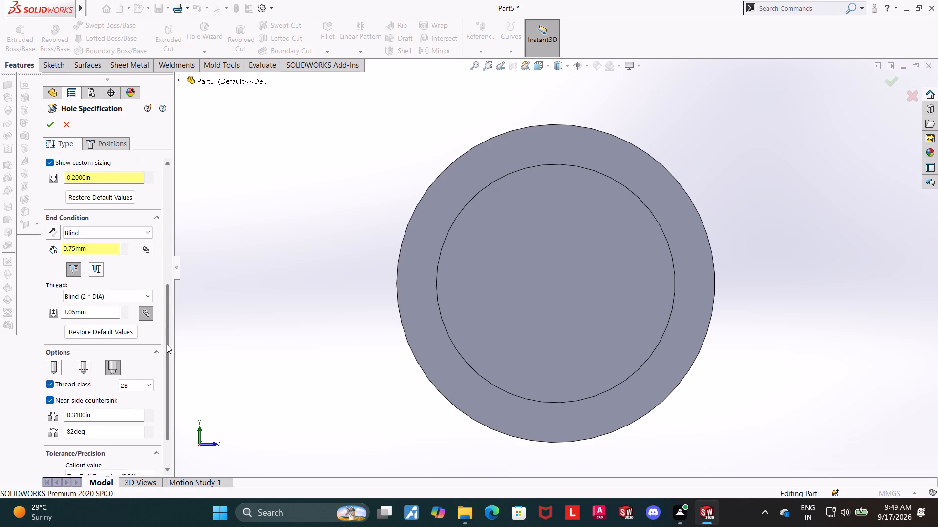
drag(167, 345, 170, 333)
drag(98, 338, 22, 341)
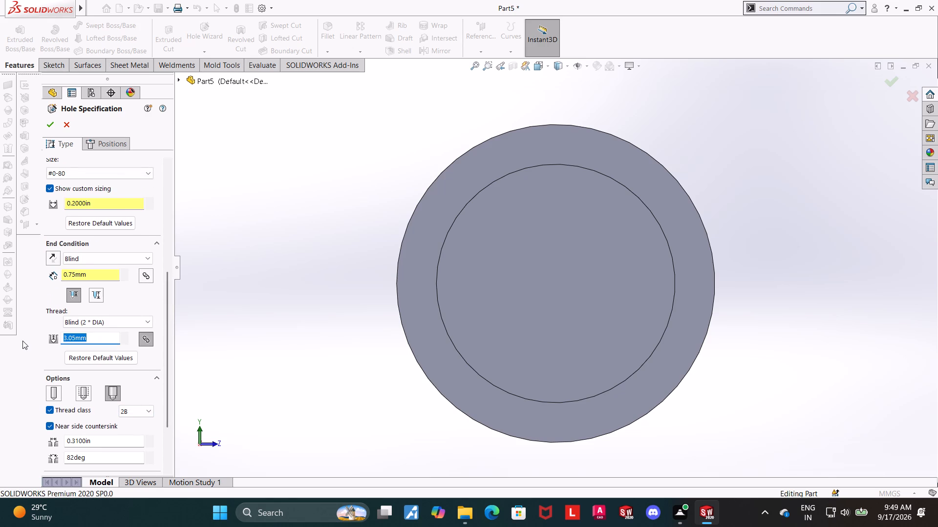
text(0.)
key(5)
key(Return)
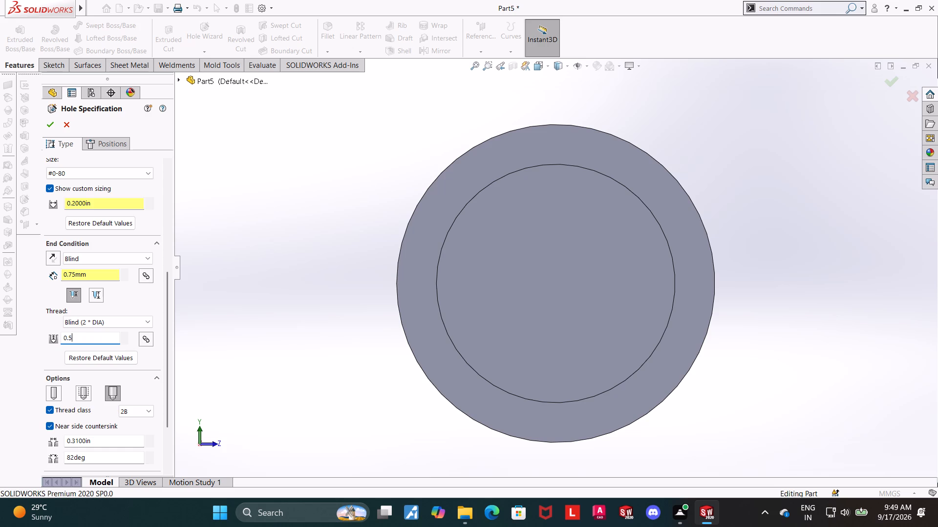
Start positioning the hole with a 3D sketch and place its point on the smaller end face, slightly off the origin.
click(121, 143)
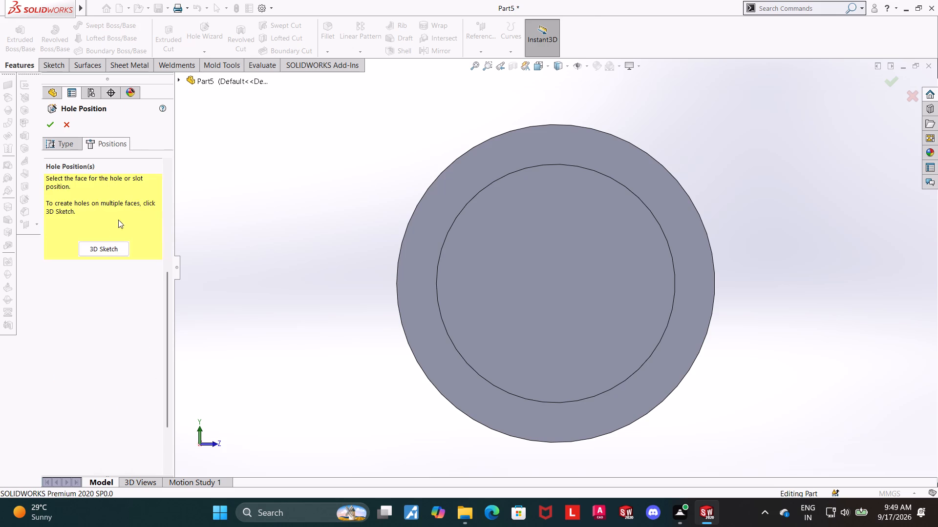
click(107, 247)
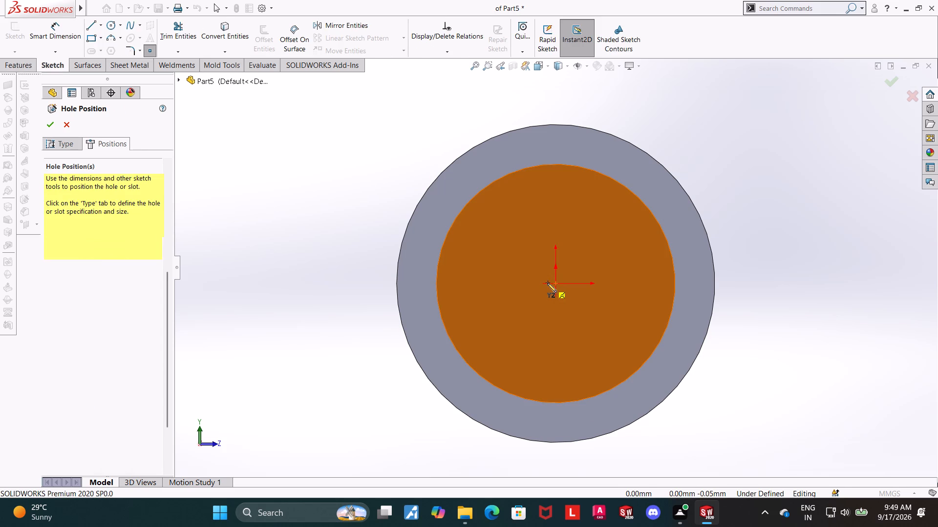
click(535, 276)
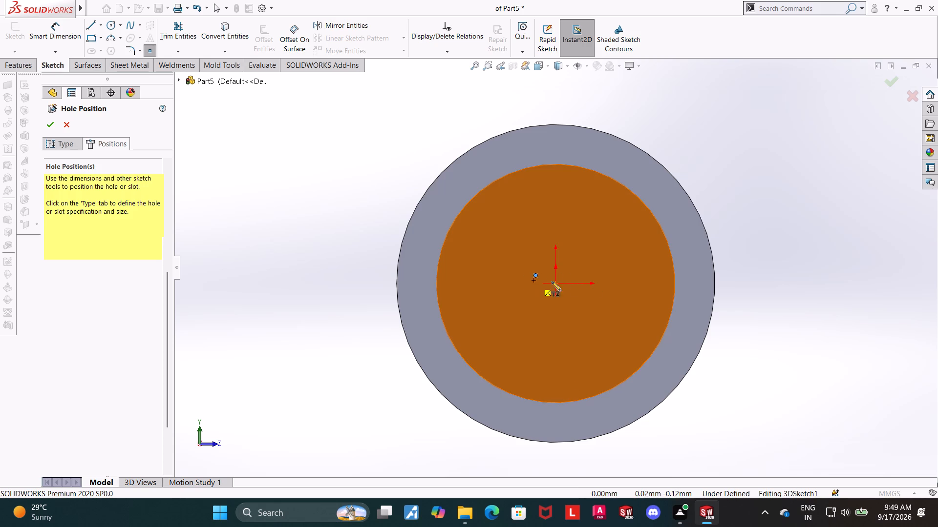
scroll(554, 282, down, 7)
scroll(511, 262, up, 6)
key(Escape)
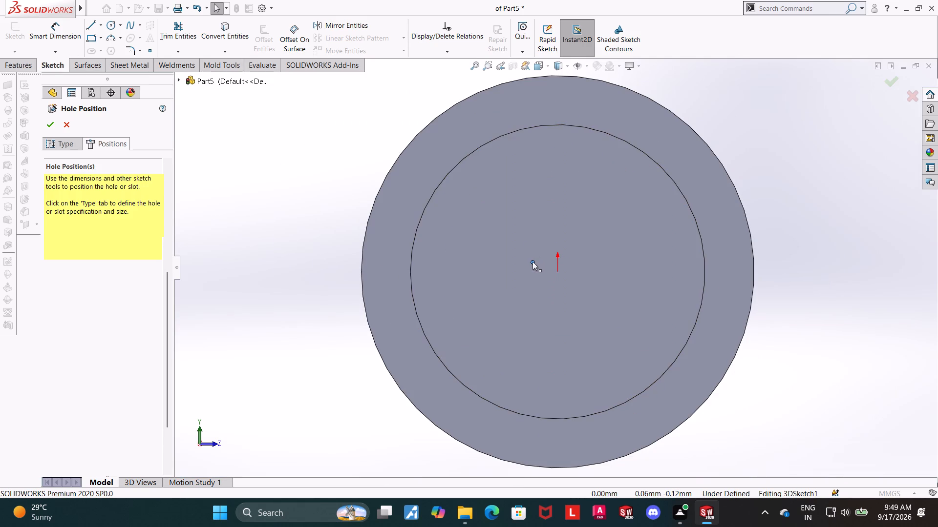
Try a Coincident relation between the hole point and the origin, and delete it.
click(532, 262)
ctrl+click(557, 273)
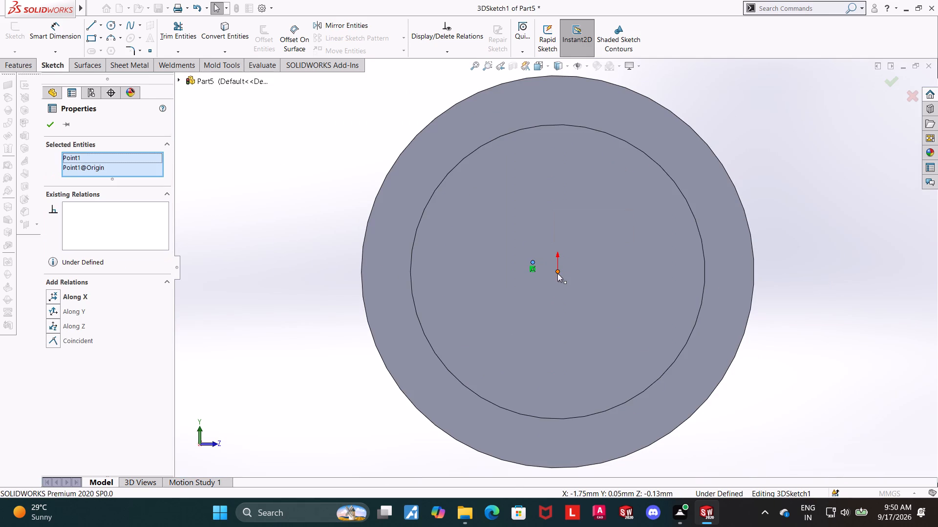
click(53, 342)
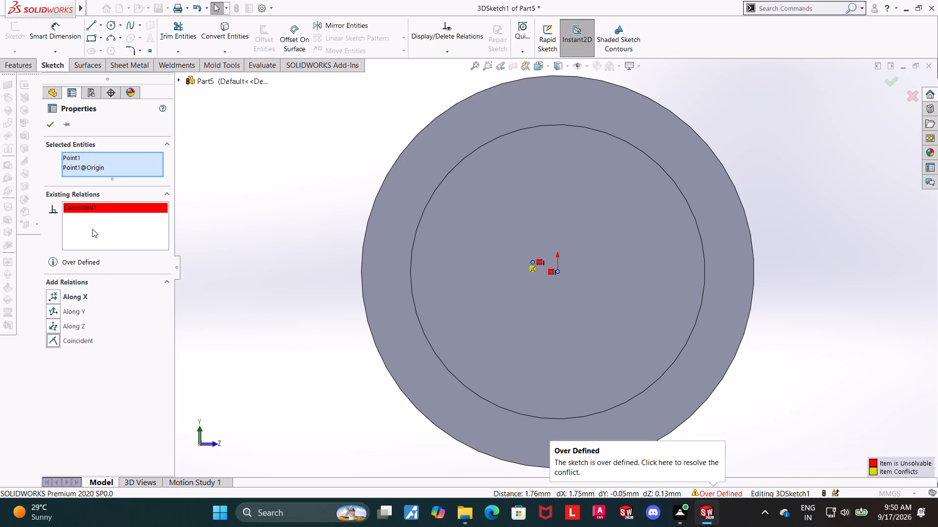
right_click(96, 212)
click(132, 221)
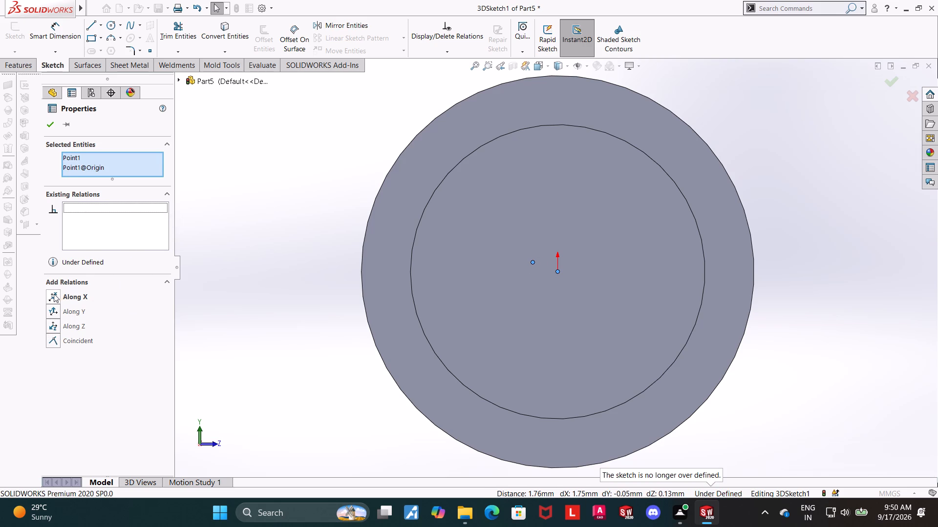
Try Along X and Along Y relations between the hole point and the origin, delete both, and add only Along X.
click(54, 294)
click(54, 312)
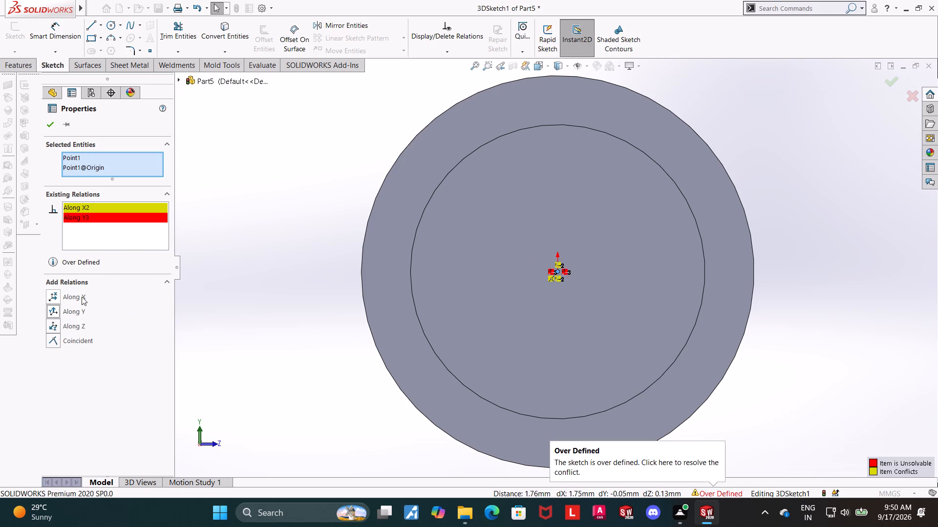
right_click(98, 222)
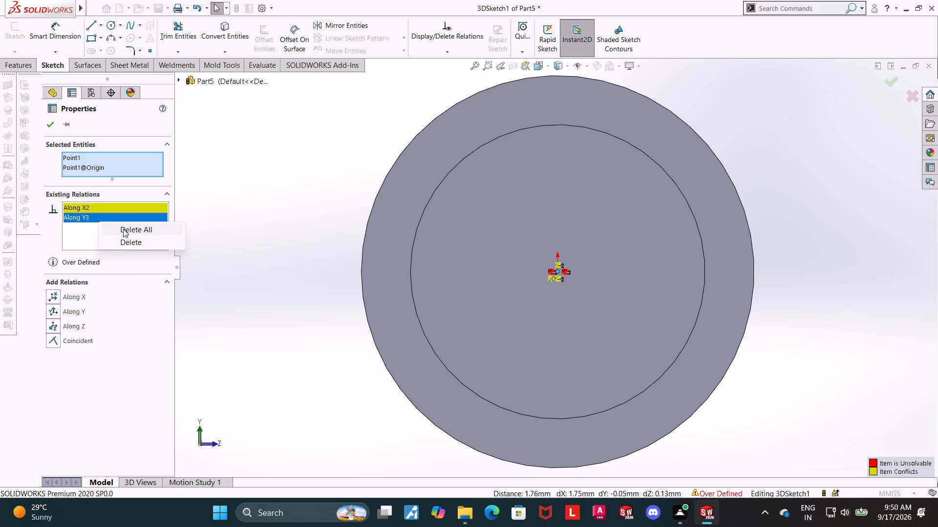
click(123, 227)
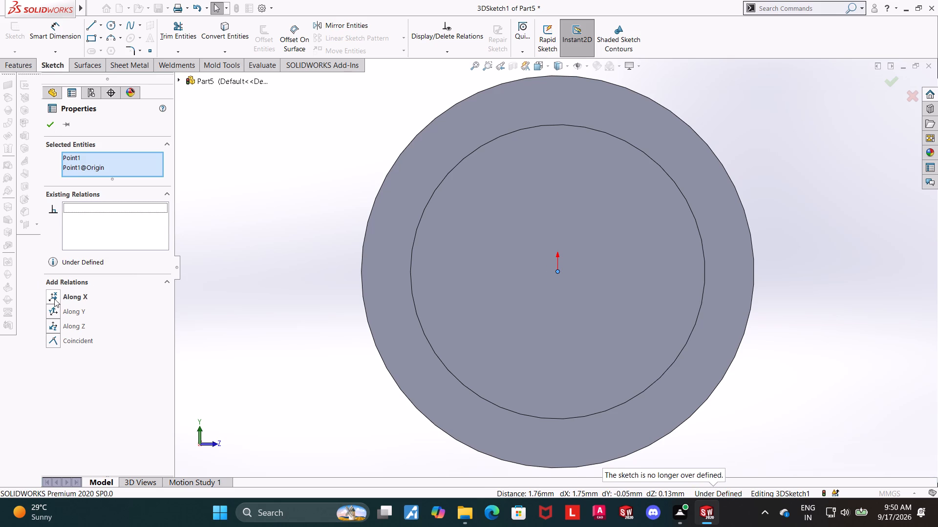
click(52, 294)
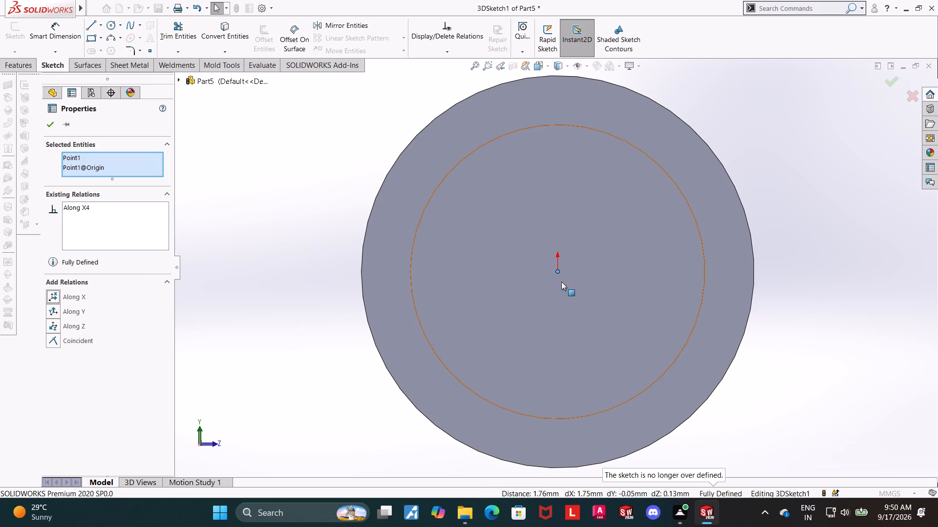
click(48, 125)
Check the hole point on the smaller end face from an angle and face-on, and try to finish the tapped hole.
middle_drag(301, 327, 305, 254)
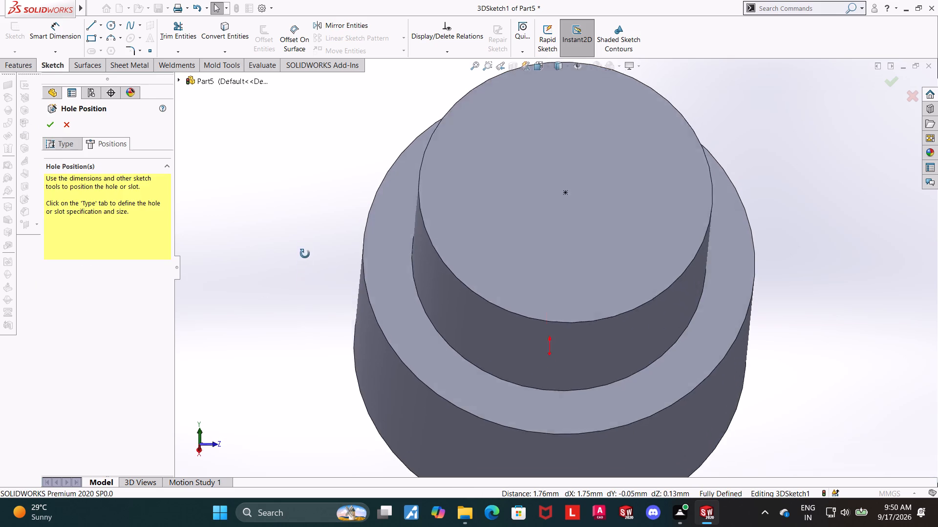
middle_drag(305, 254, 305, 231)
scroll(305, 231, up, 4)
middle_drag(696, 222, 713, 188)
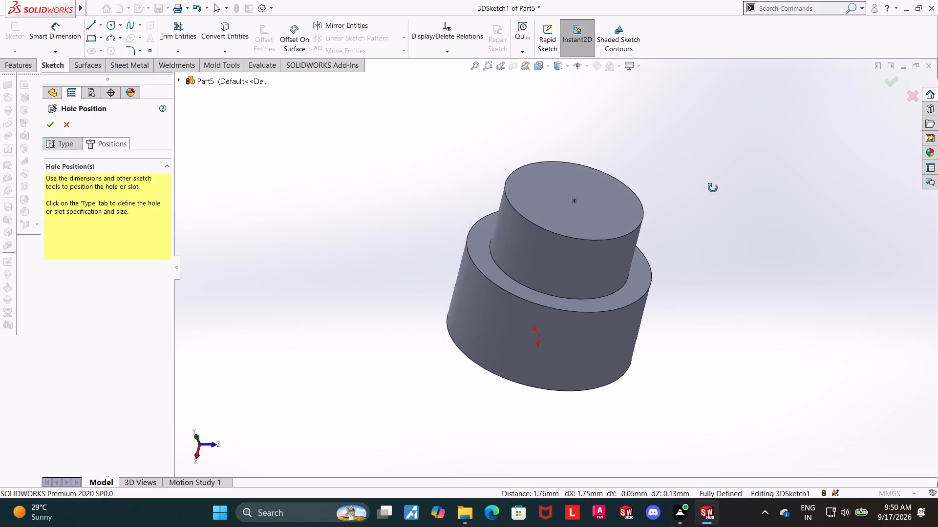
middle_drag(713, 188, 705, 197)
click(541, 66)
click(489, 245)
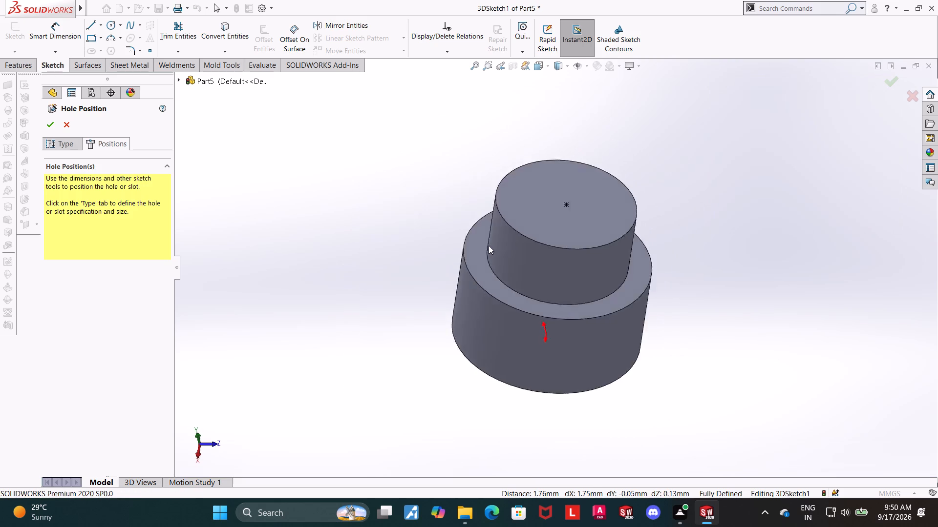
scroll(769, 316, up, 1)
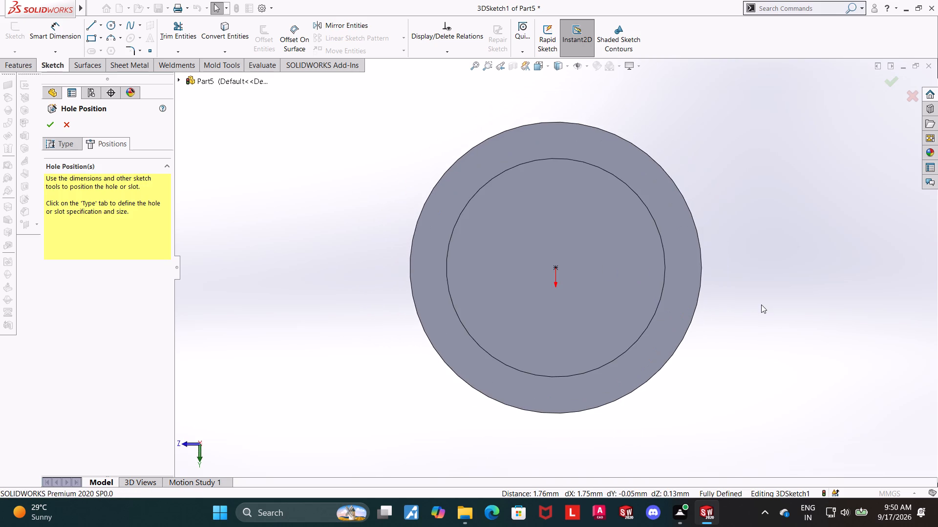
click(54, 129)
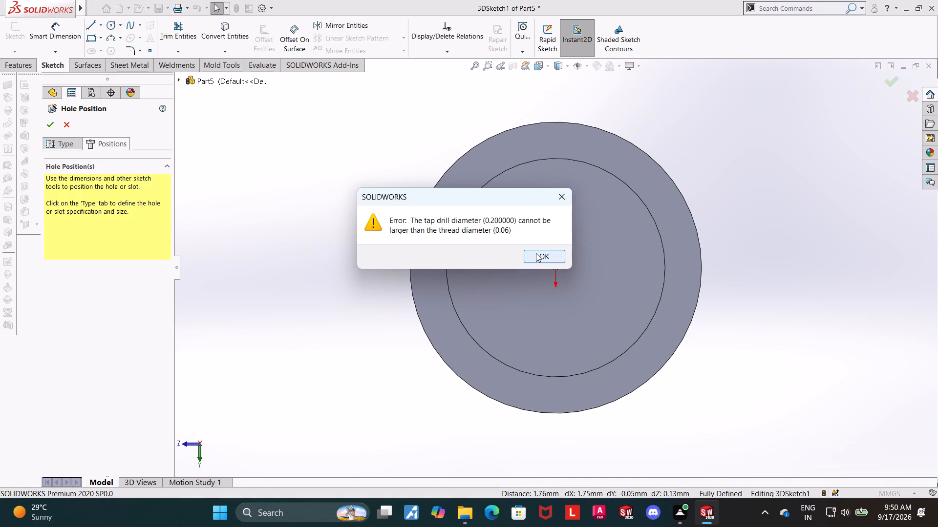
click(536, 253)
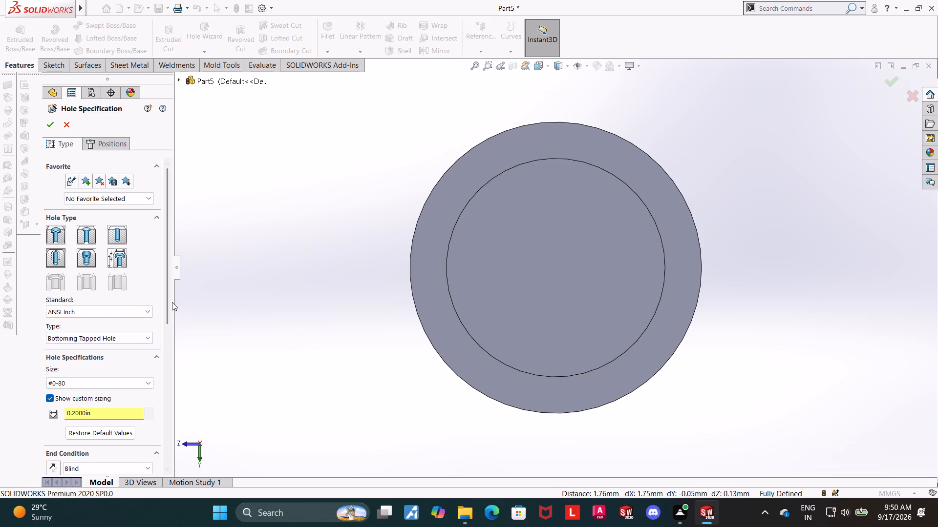
Restore the default end condition and thread values, and set the hole's blind depth to 0.75 mm.
drag(169, 301, 162, 355)
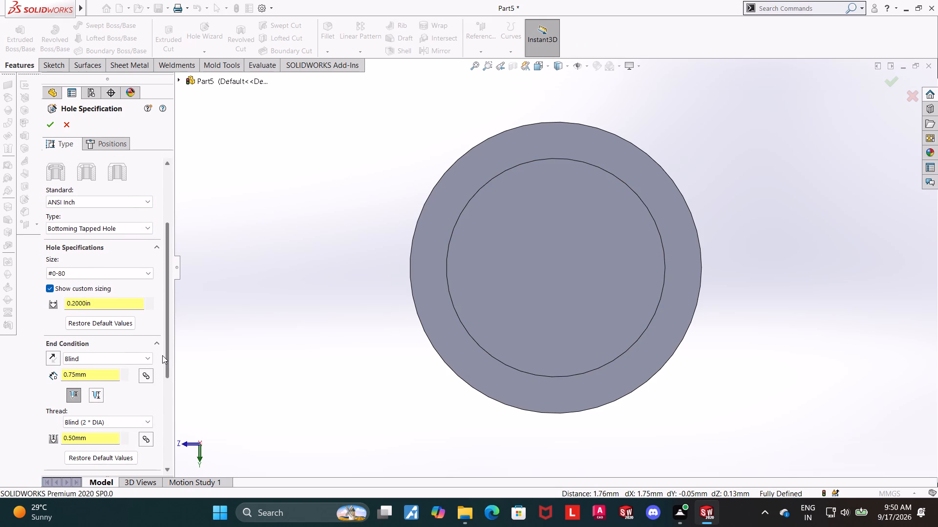
drag(162, 355, 160, 409)
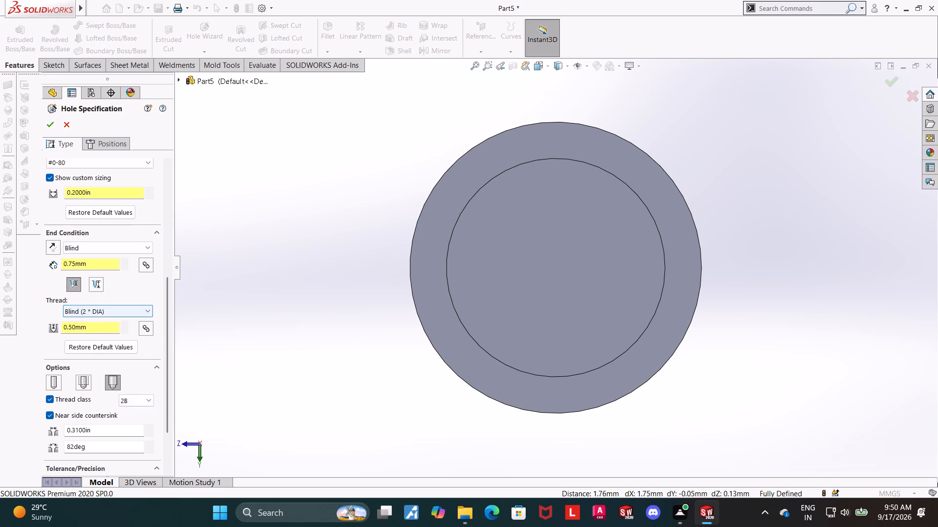
click(120, 349)
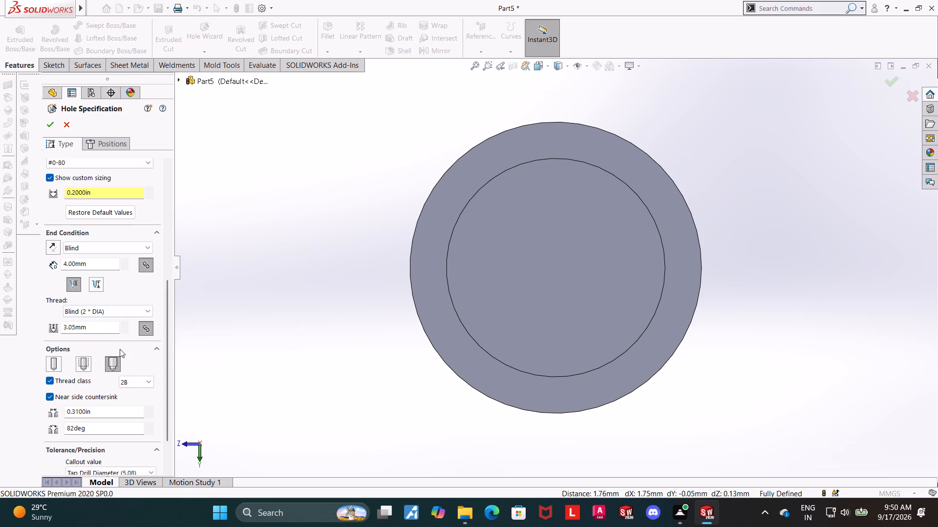
drag(103, 266, 53, 266)
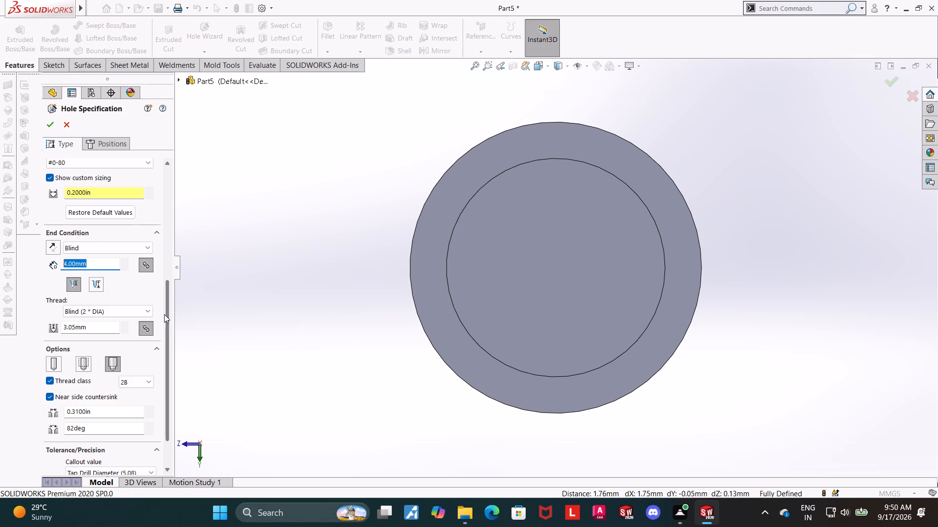
text(0.75)
key(Return)
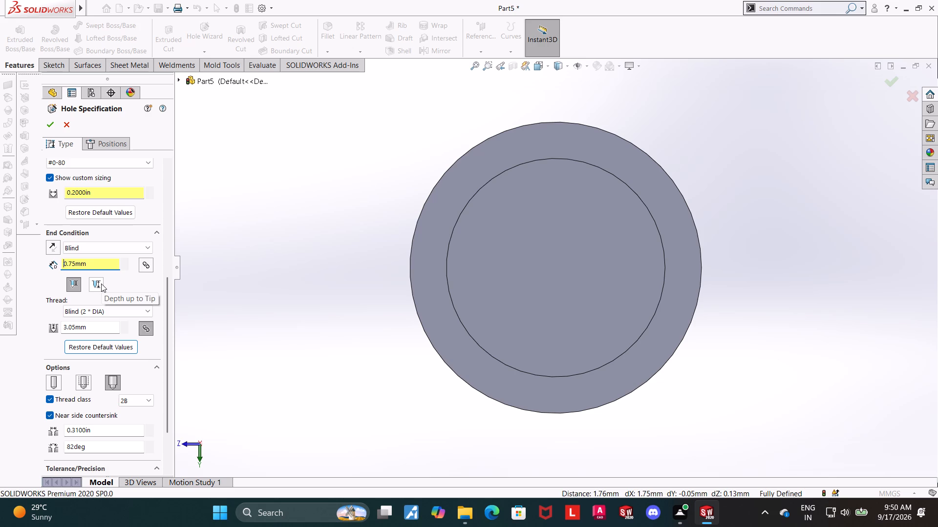
Position the hole with a 3D sketch point placed at the centre of the smaller end face.
click(110, 144)
click(97, 253)
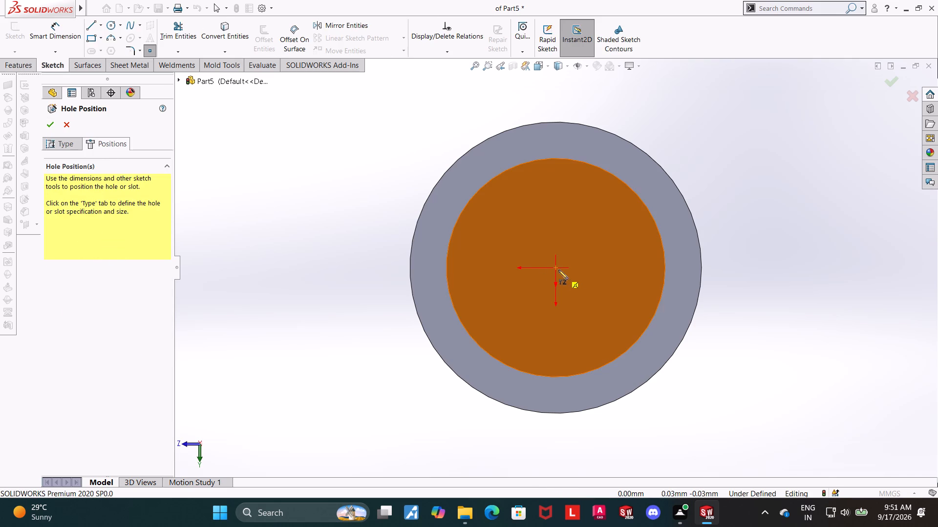
click(556, 267)
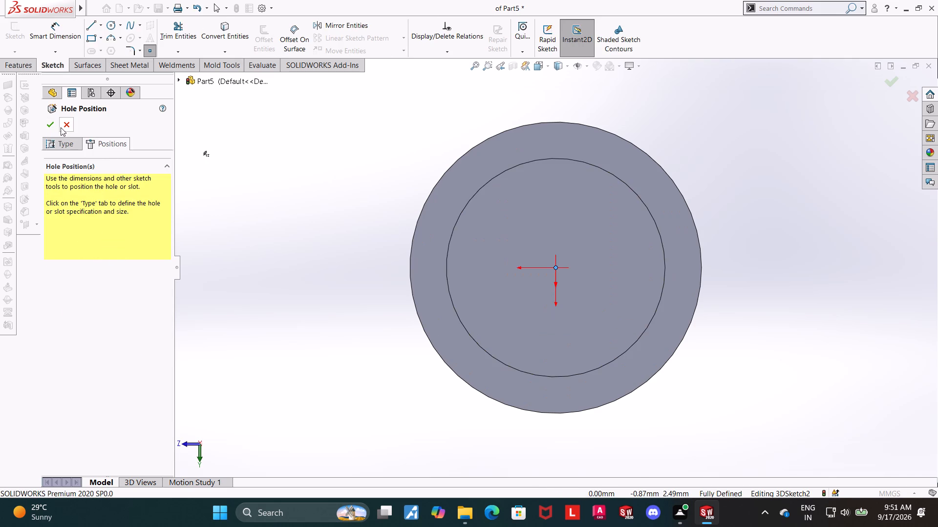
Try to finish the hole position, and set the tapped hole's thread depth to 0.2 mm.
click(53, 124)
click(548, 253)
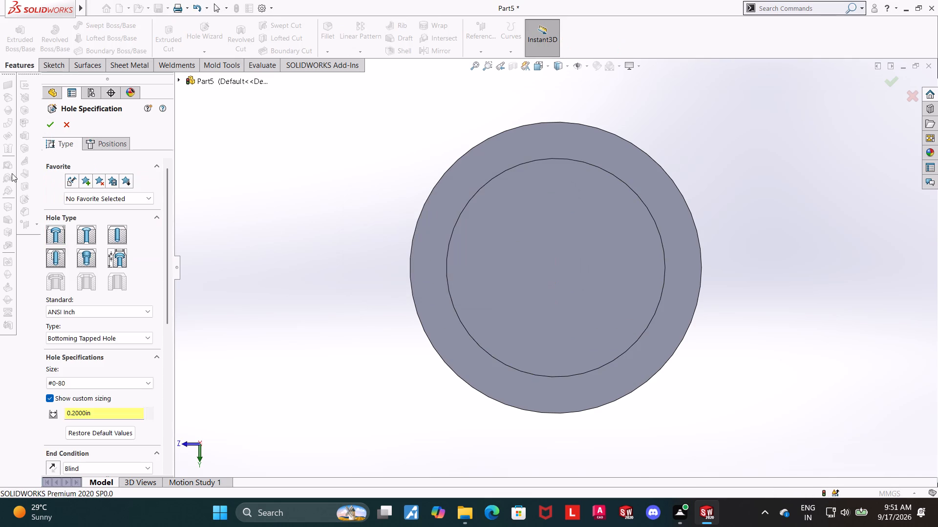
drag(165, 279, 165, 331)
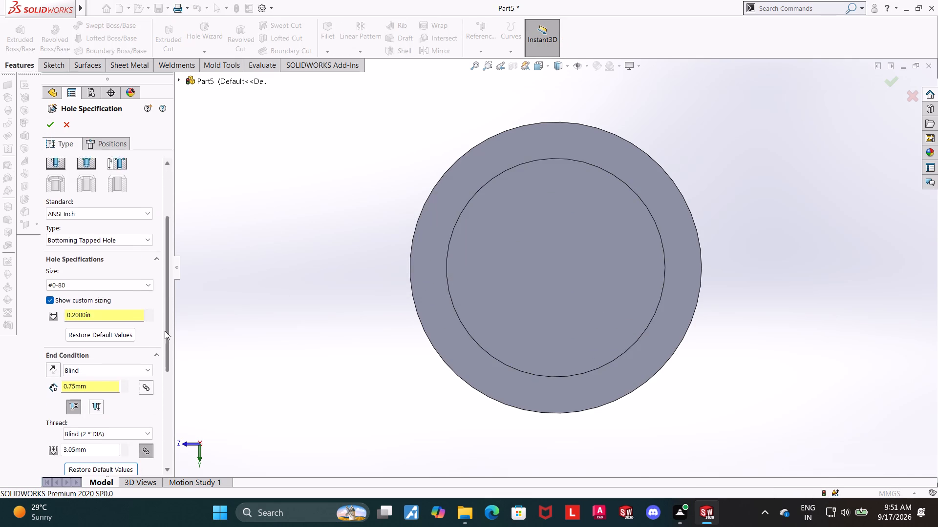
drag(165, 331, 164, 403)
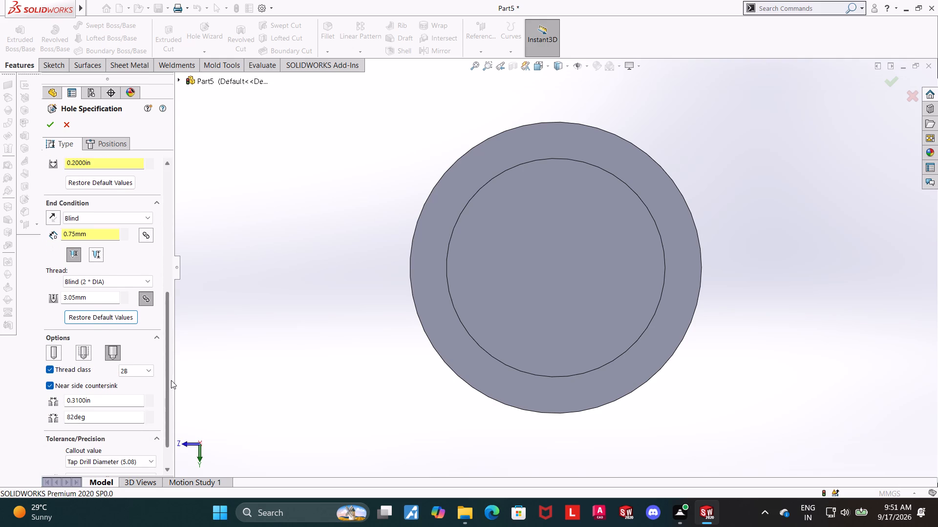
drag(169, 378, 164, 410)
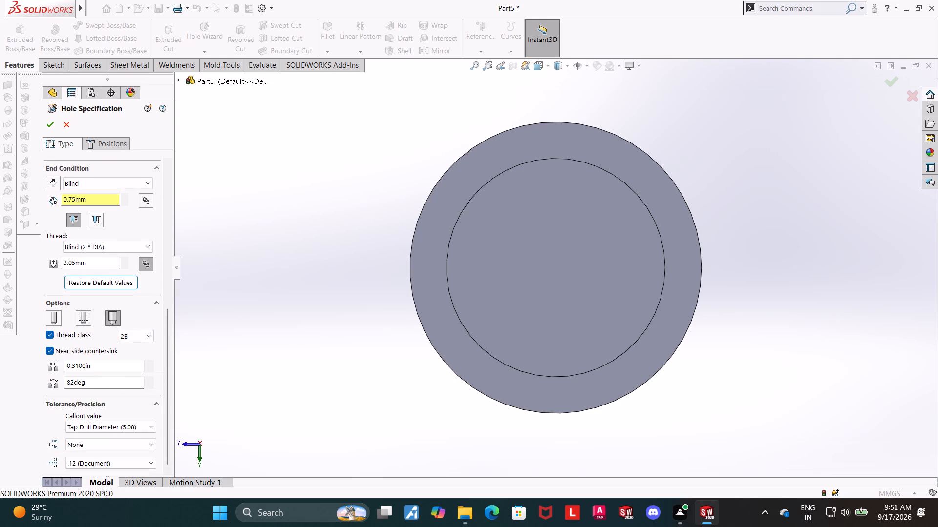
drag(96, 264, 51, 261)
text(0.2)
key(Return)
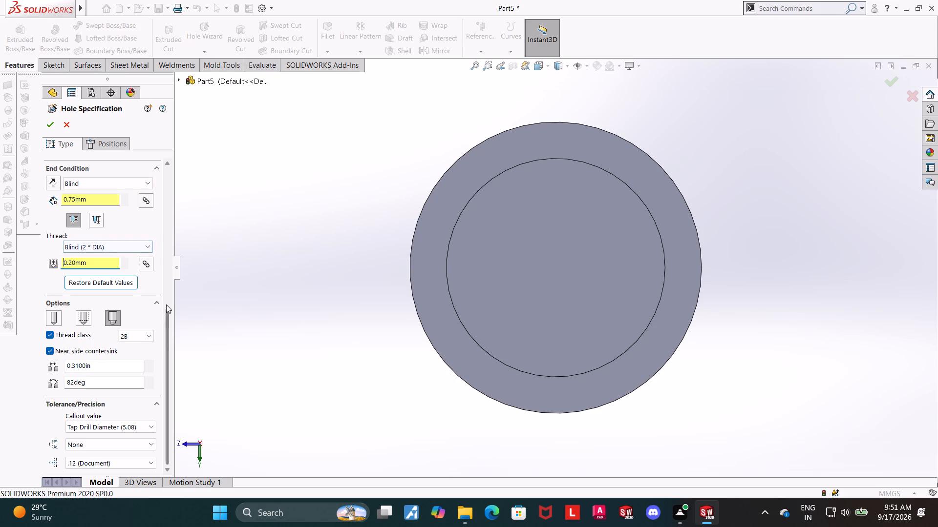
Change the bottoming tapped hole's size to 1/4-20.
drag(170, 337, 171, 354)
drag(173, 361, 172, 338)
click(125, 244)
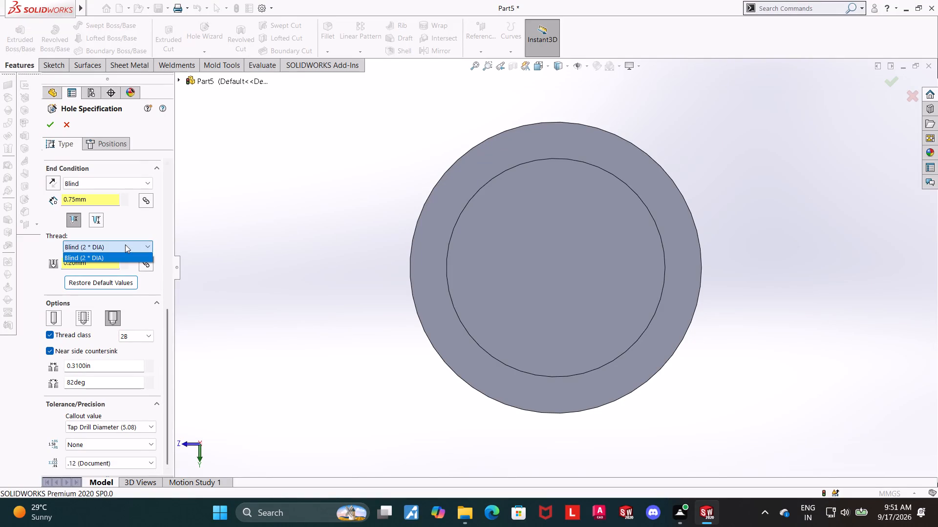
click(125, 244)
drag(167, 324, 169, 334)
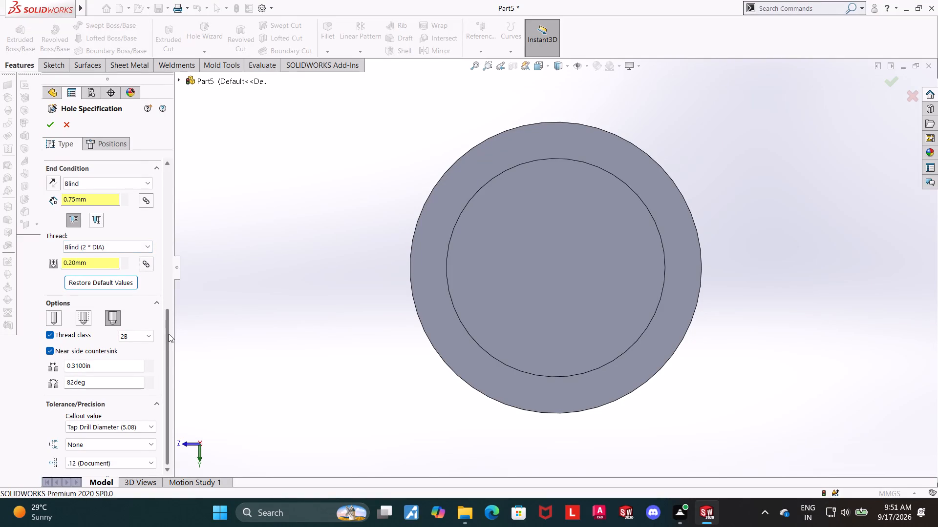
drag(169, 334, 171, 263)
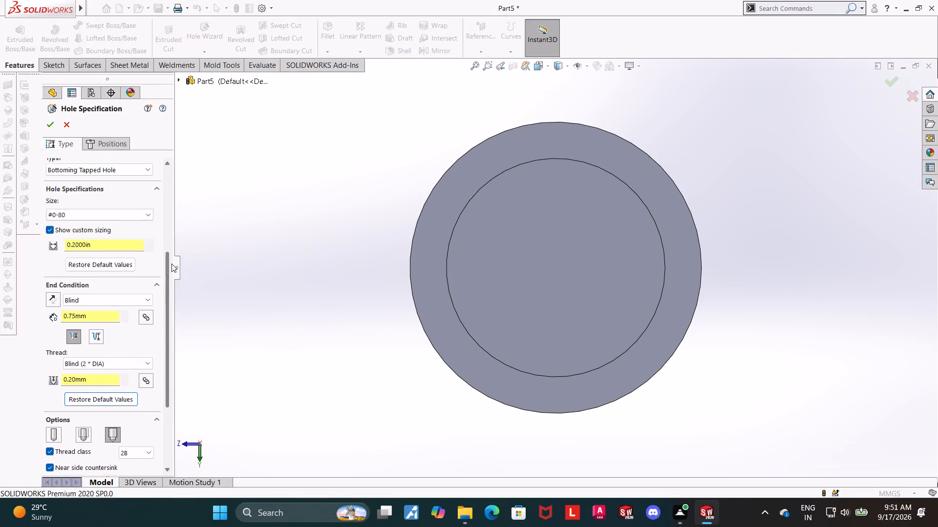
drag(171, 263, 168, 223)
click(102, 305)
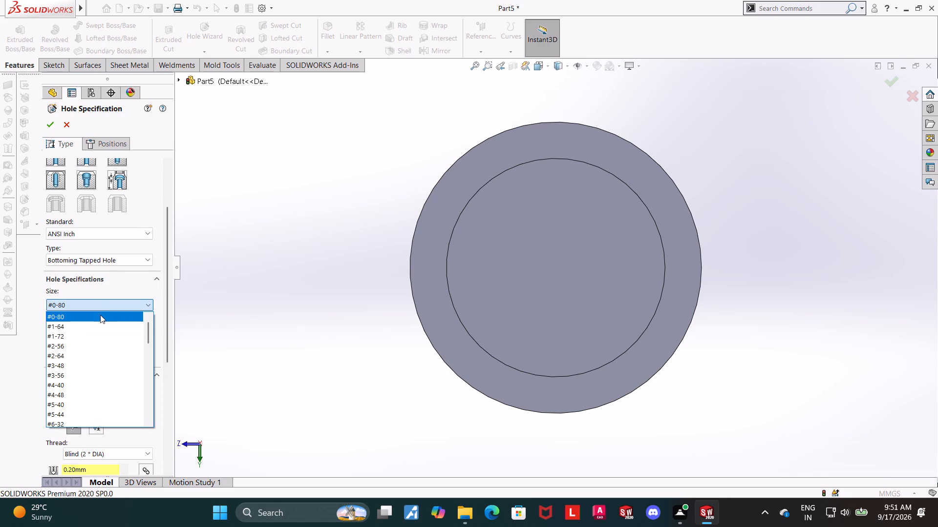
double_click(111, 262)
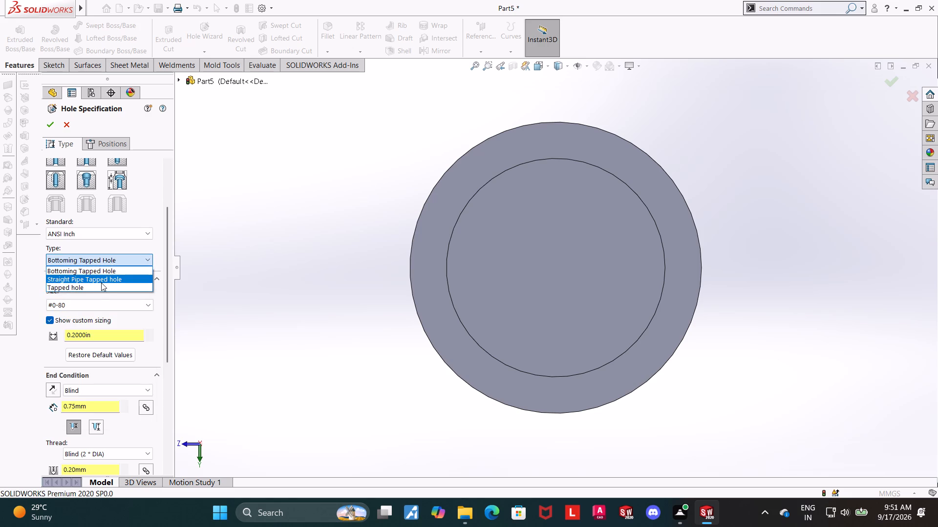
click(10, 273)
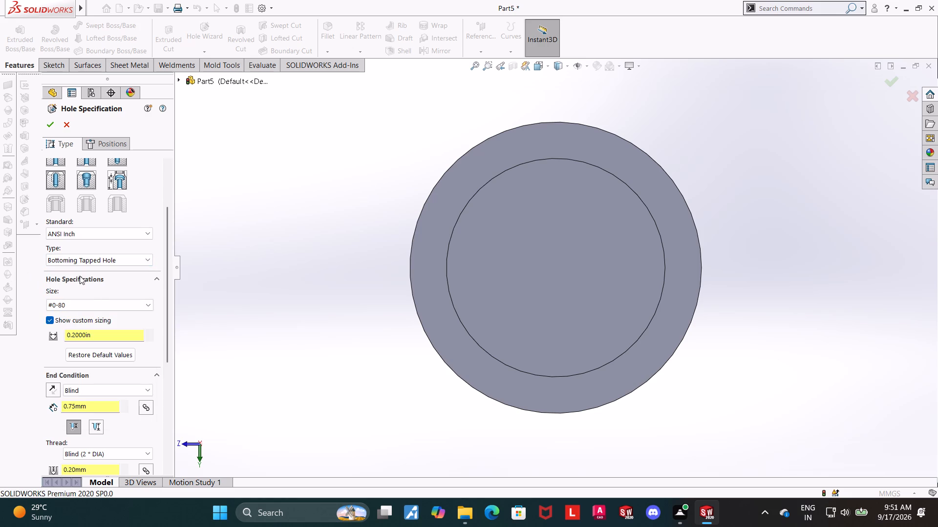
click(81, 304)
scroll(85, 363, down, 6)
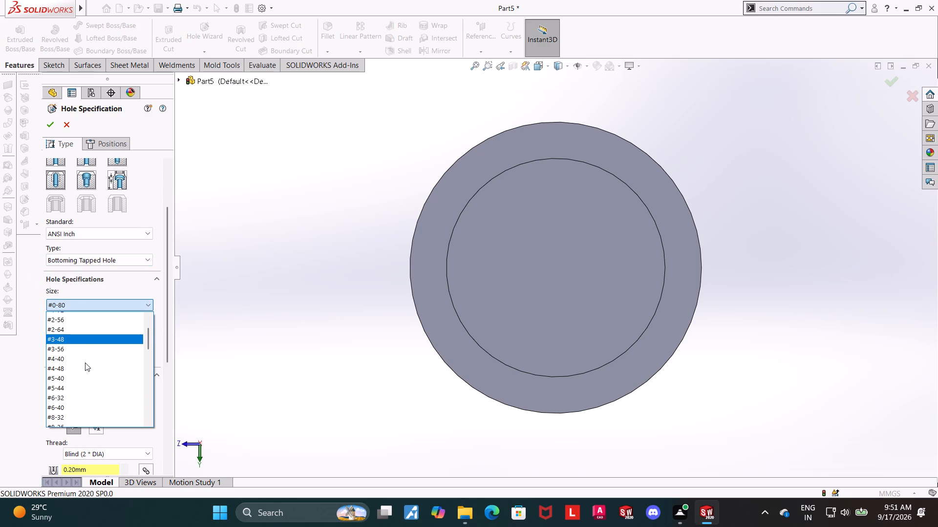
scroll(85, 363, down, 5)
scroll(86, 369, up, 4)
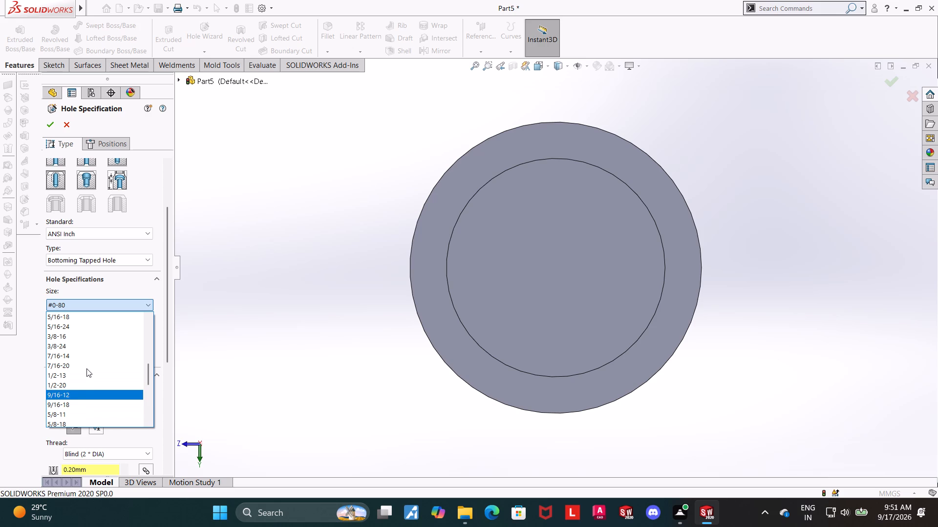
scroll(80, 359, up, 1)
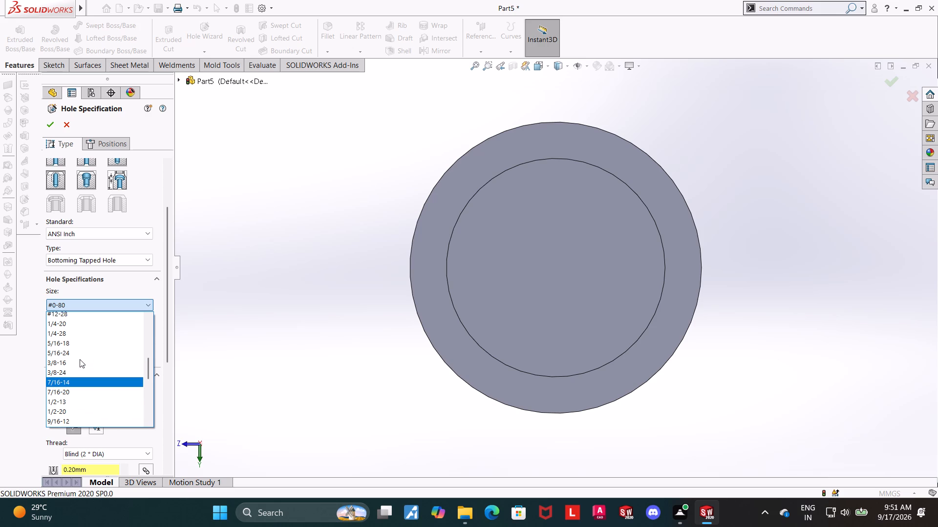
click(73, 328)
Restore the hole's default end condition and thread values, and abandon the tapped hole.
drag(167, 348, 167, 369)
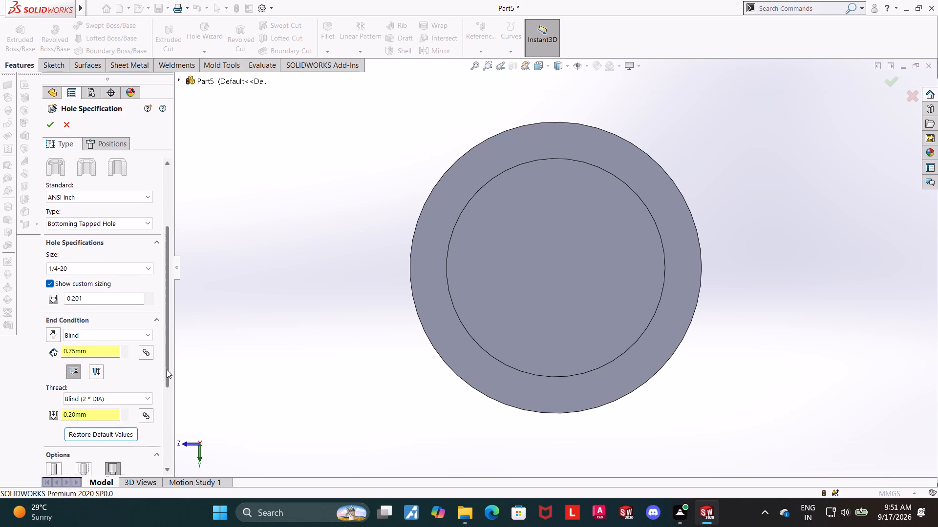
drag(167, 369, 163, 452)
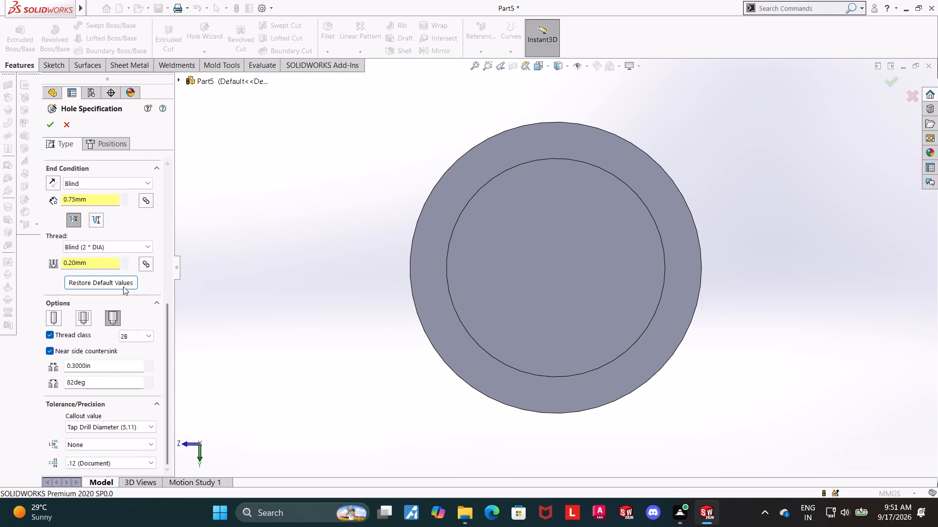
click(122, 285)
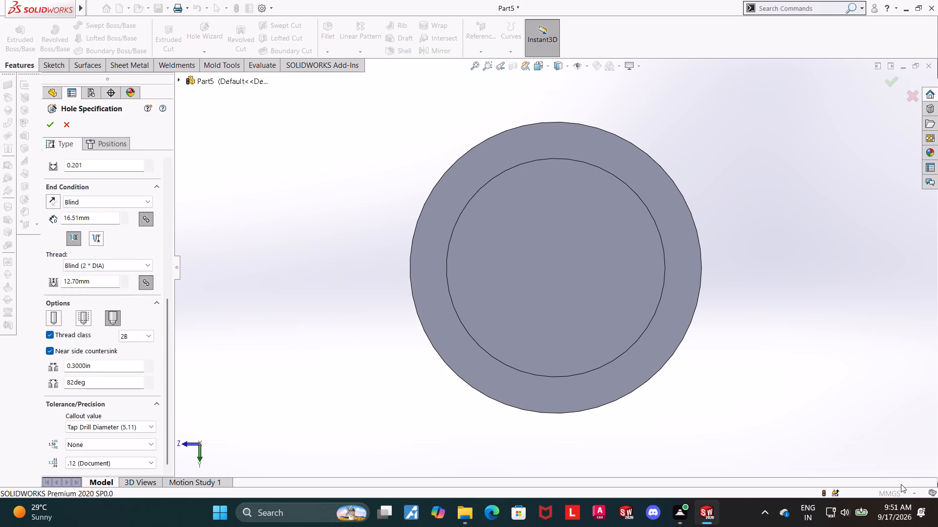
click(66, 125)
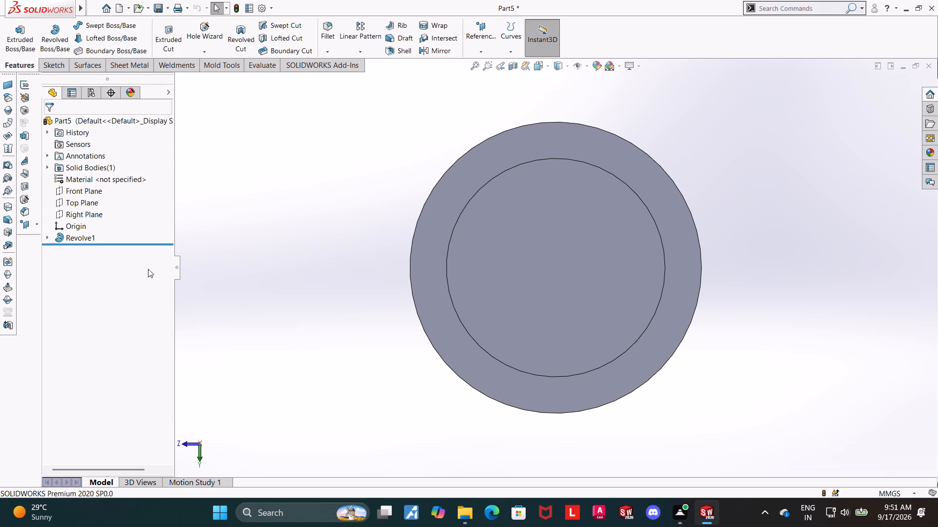
Delete the revolve feature while keeping its profile sketch.
right_click(81, 238)
click(256, 257)
right_click(68, 238)
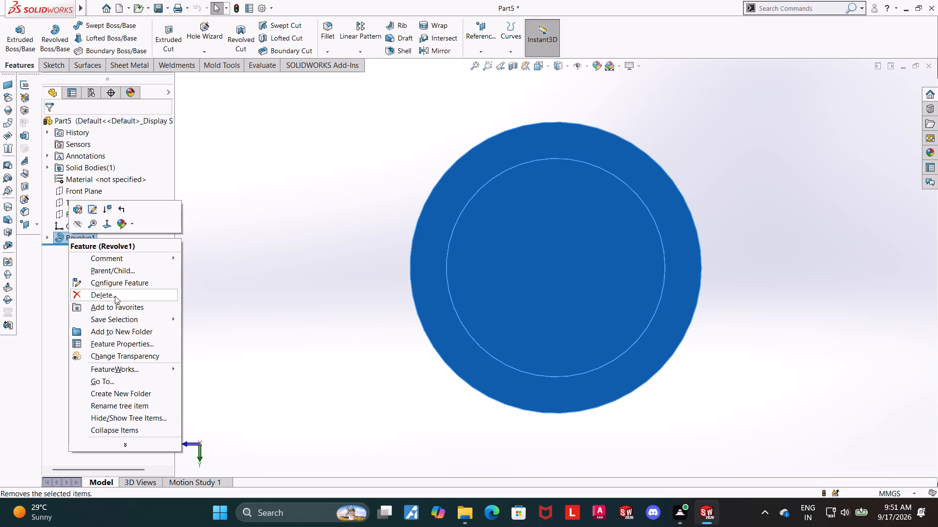
click(115, 296)
click(545, 191)
Switch the part's document units to IPS (inch, pound, second).
click(808, 262)
middle_drag(682, 266, 648, 270)
middle_drag(648, 270, 618, 265)
click(883, 492)
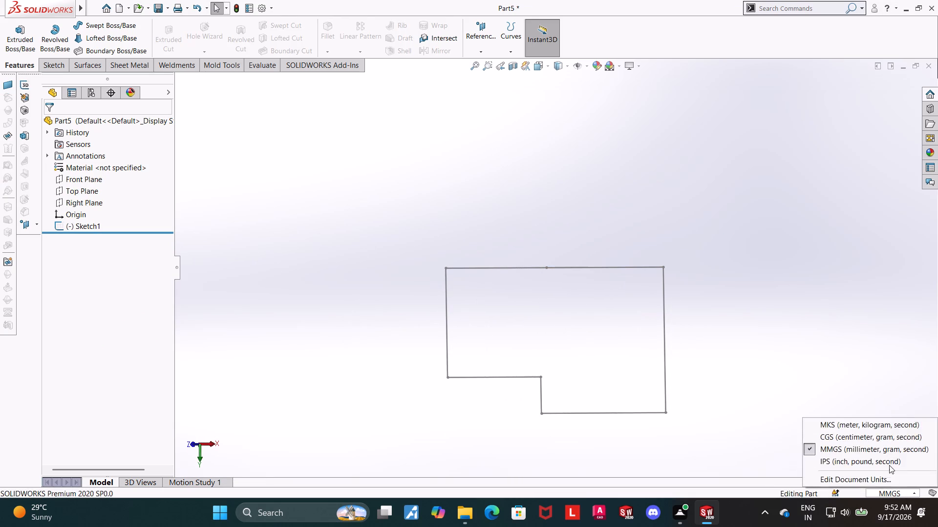
click(887, 461)
Open the stepped profile sketch for editing and set the taller end's height to 1 in.
click(96, 230)
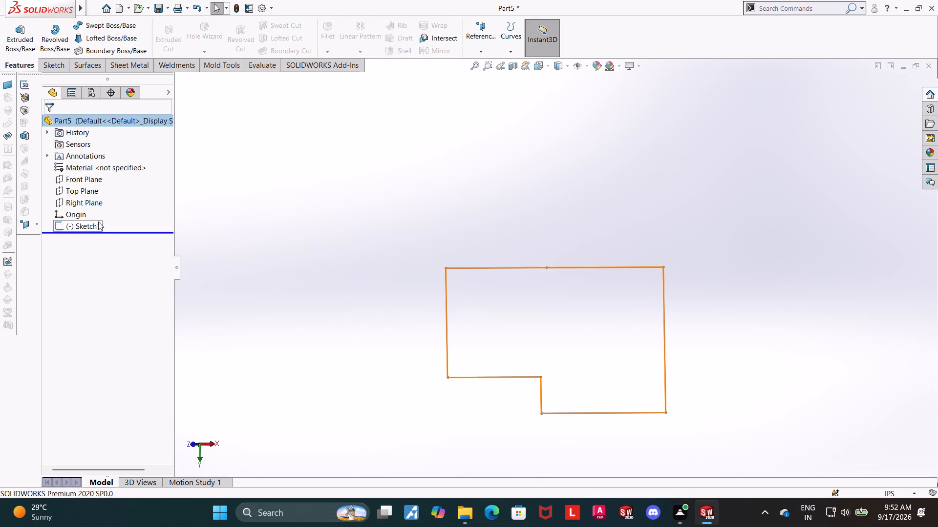
click(98, 222)
click(109, 197)
click(93, 223)
click(117, 211)
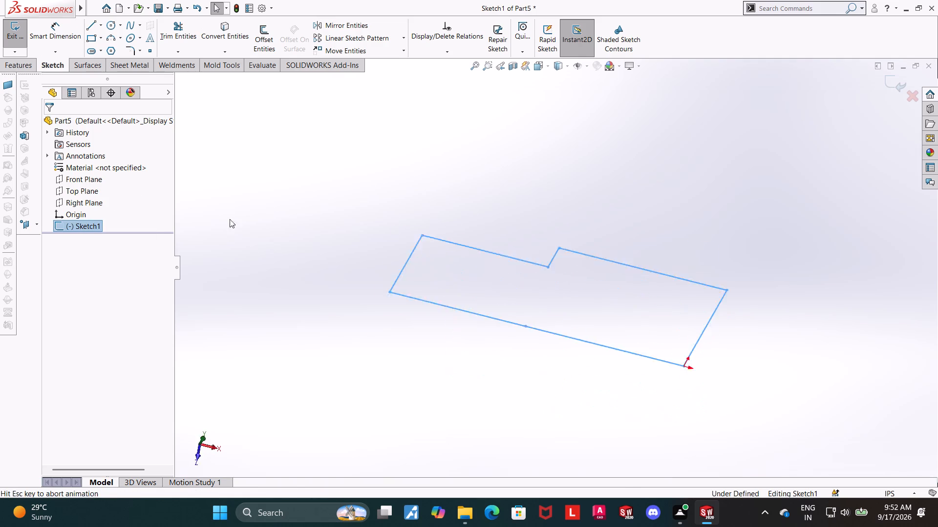
scroll(691, 310, up, 2)
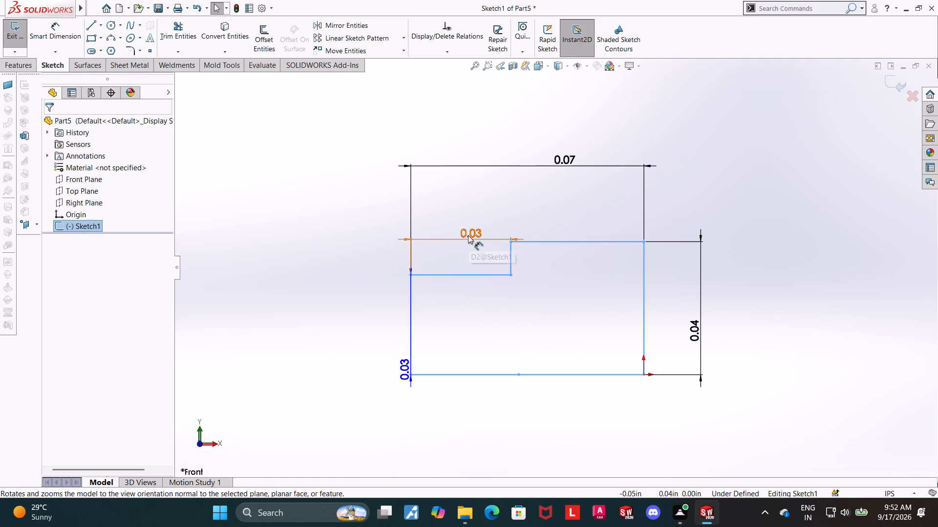
double_click(700, 319)
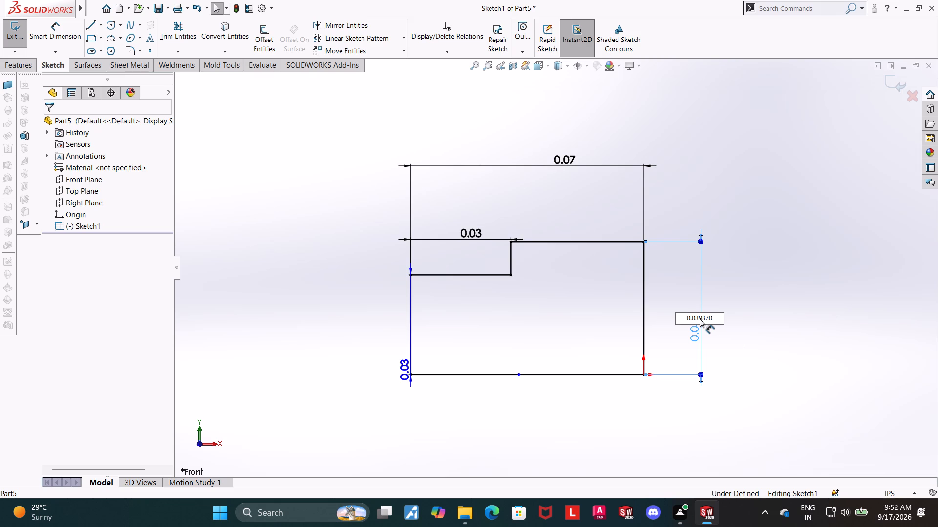
drag(712, 320, 636, 322)
text(1.)
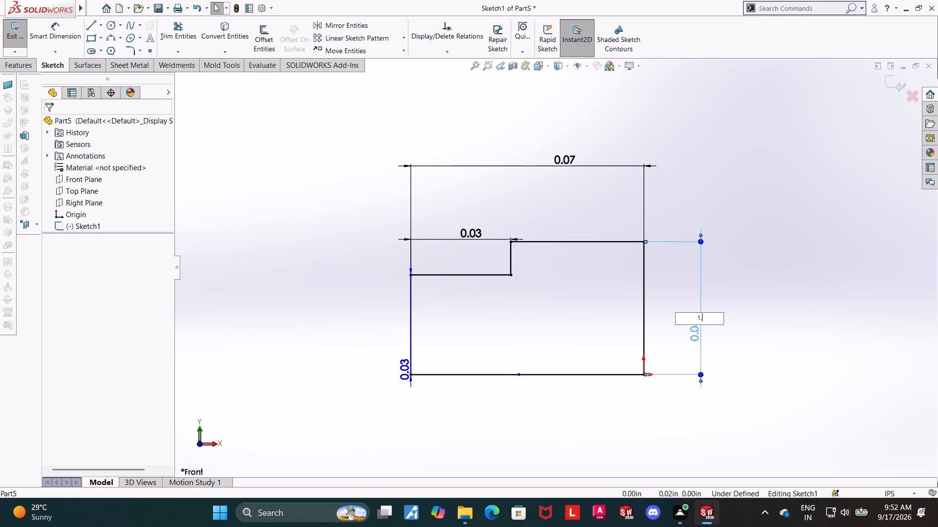
key(Return)
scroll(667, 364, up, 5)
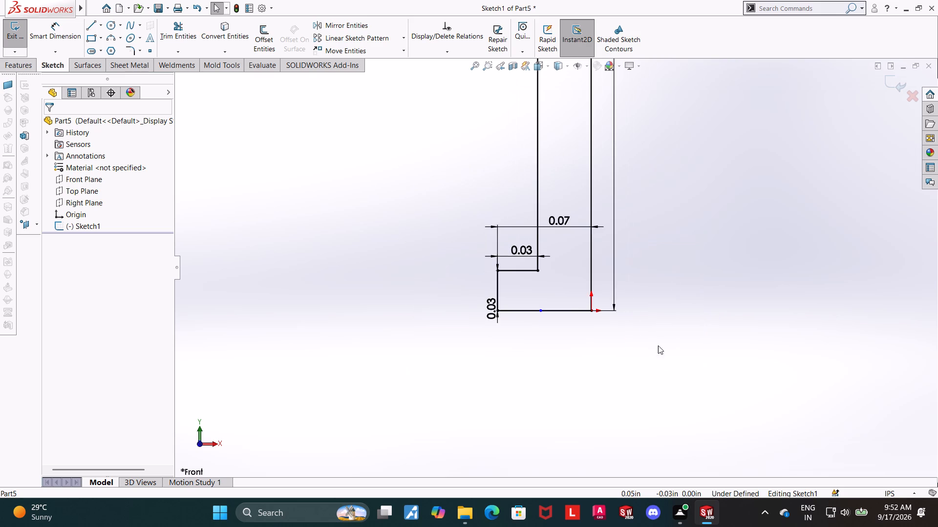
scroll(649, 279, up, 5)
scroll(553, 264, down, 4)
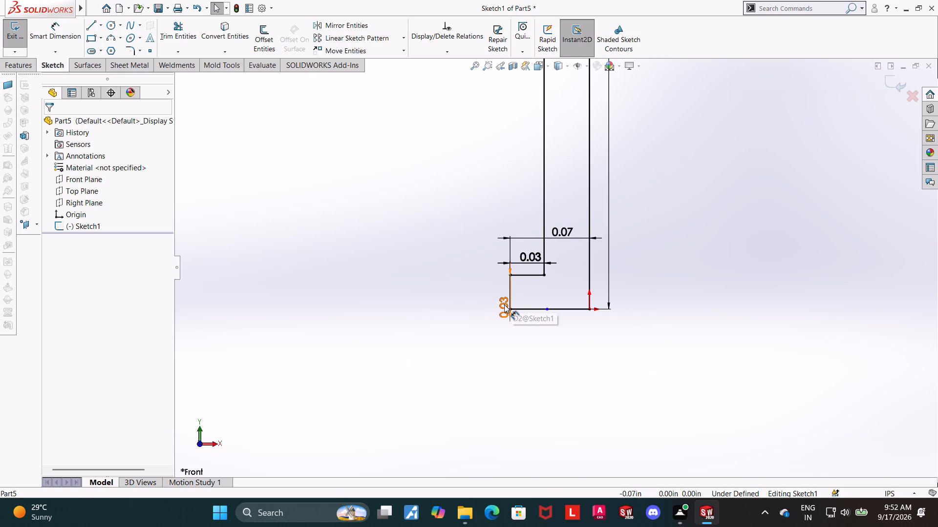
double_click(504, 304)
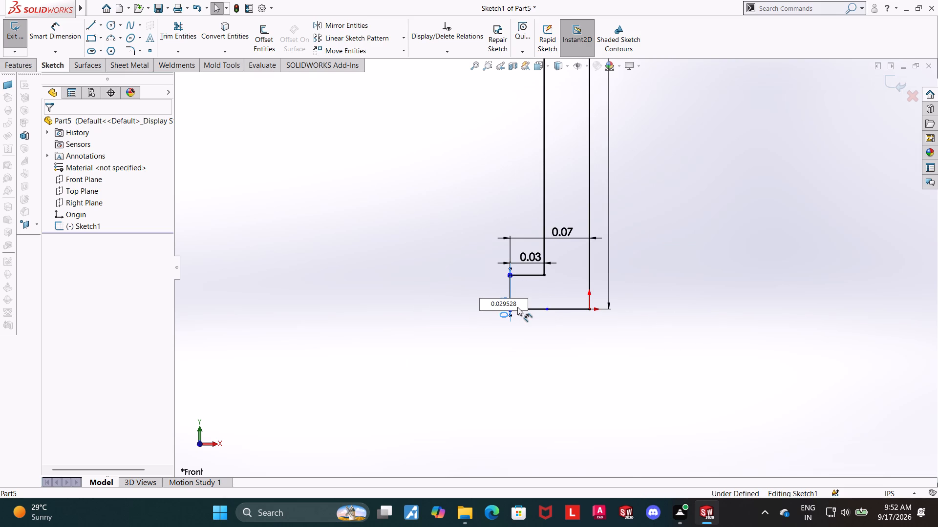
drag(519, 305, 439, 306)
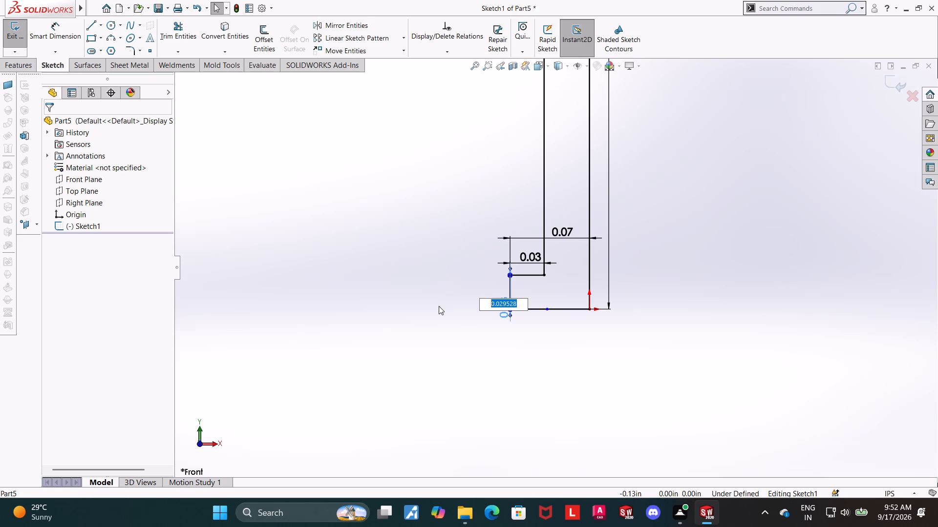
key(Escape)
Set the stepped profile's overall length to 1.75 in.
double_click(563, 234)
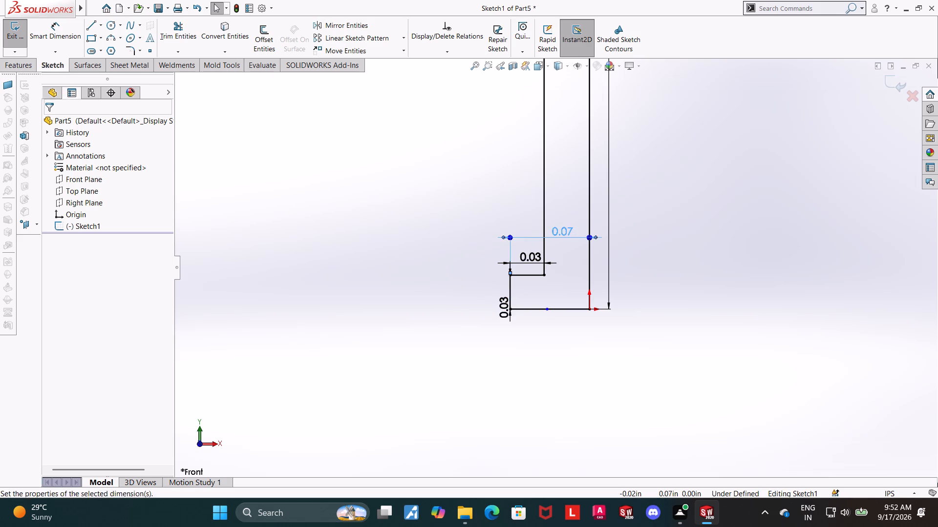
text(1.75)
key(Return)
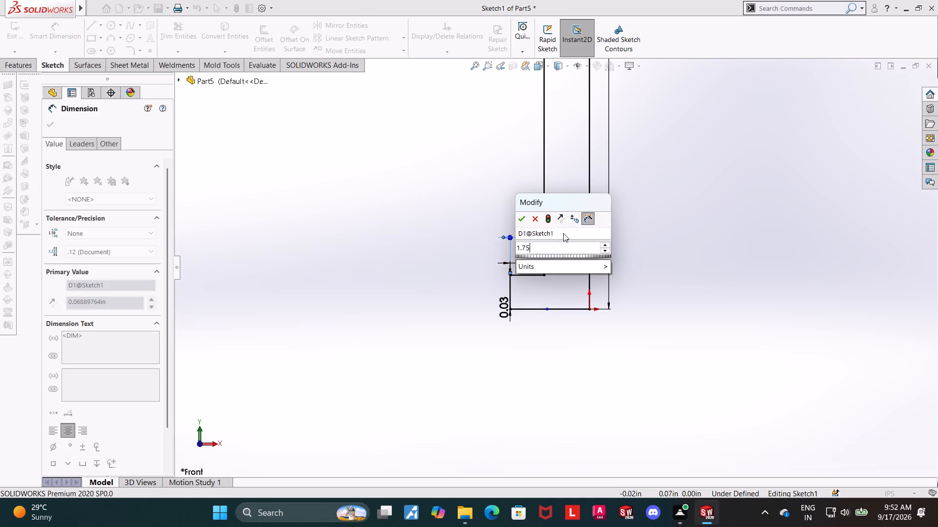
scroll(569, 243, up, 17)
scroll(503, 245, down, 4)
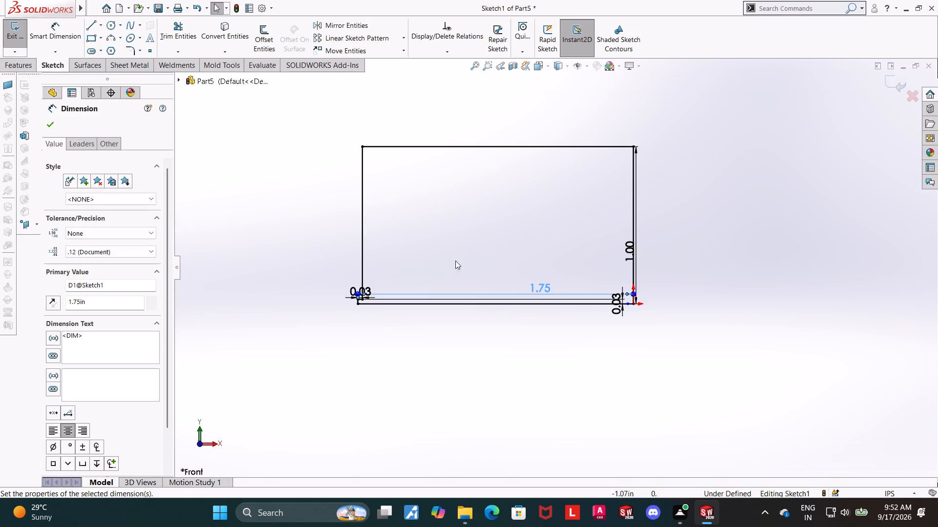
scroll(427, 281, down, 5)
key(Escape)
key(Escape)
scroll(275, 314, down, 5)
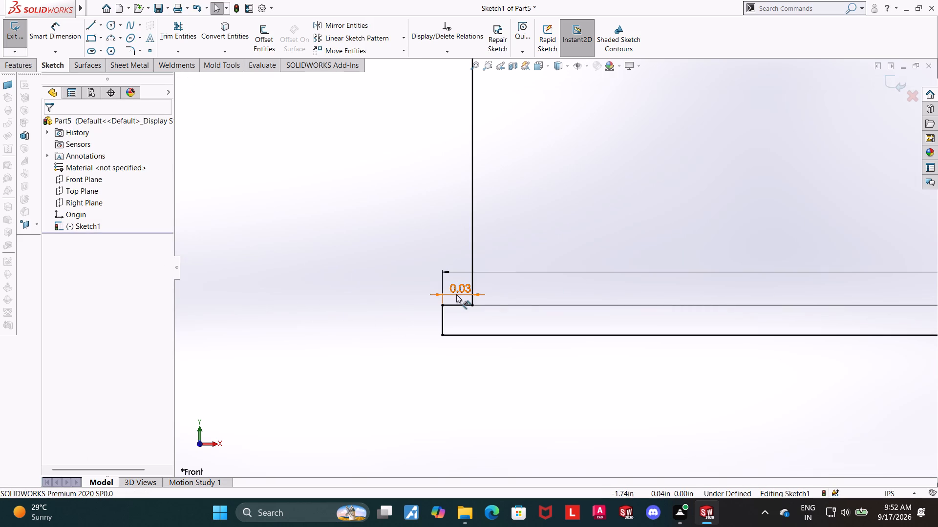
Set the length of the stepped profile's shorter end to 0.75 in.
double_click(457, 292)
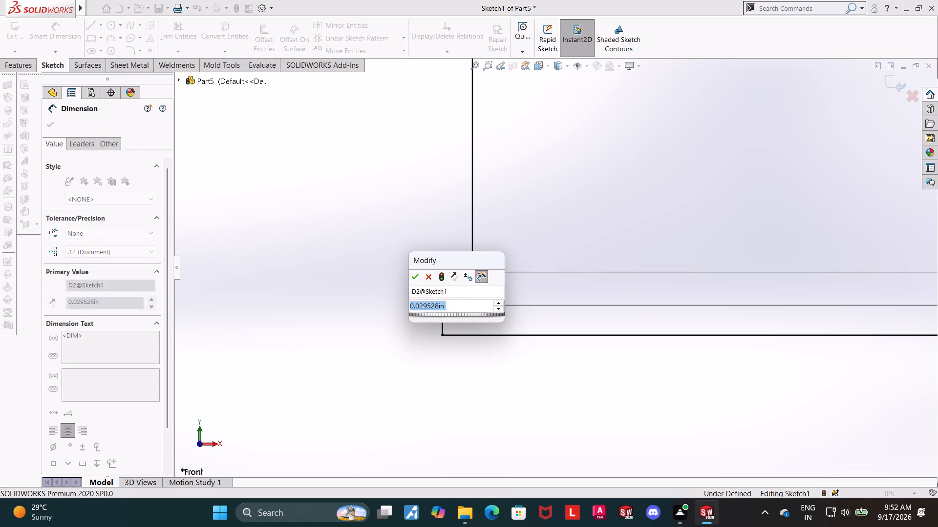
text(0.)
text(75)
key(Return)
scroll(513, 293, up, 15)
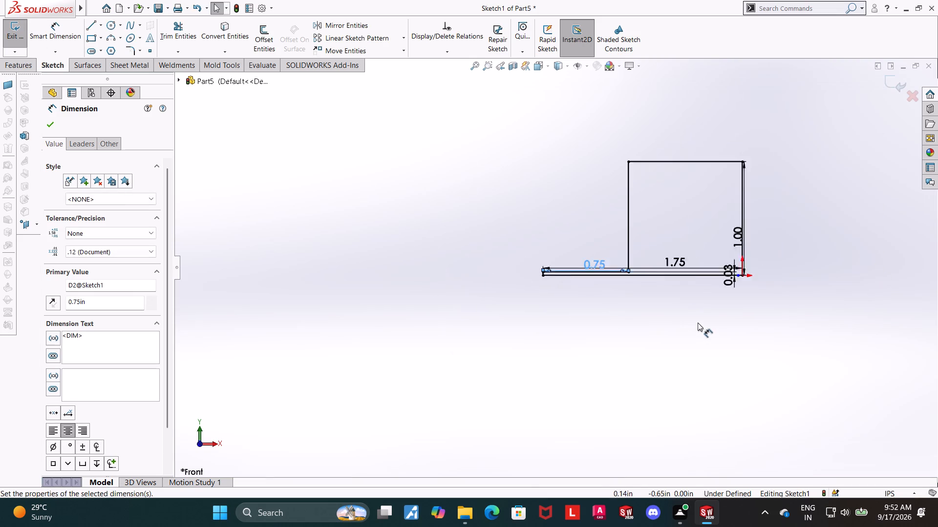
scroll(628, 260, down, 7)
key(Escape)
key(Escape)
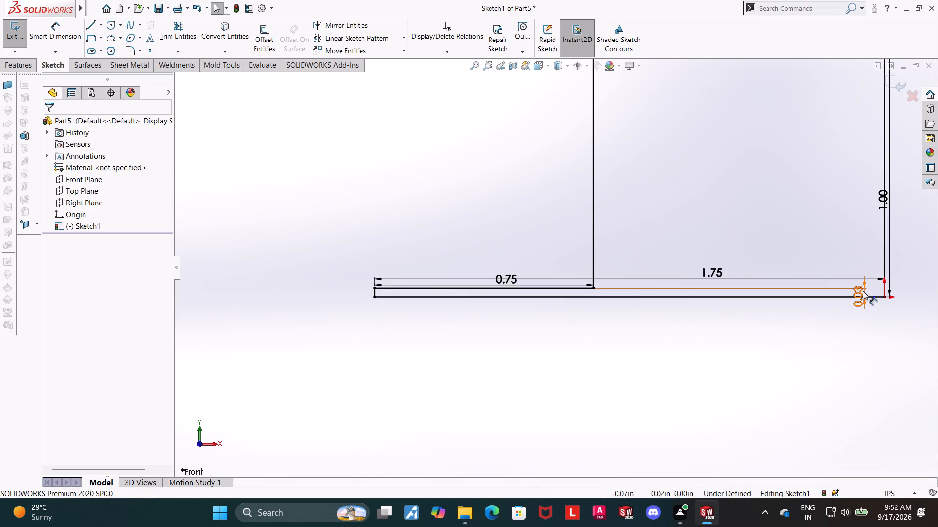
Set the height of the stepped profile's shorter end to 0.75 in.
double_click(860, 291)
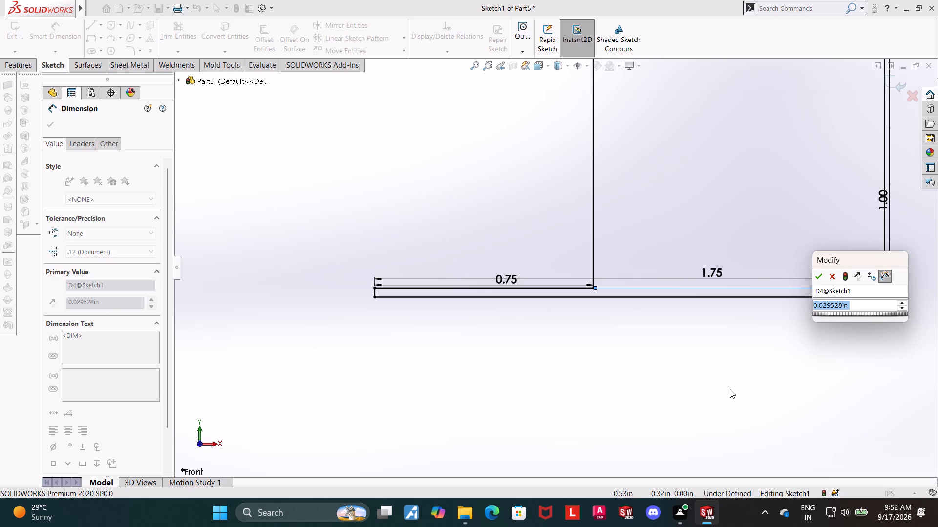
text(0.75)
key(Return)
scroll(702, 387, up, 9)
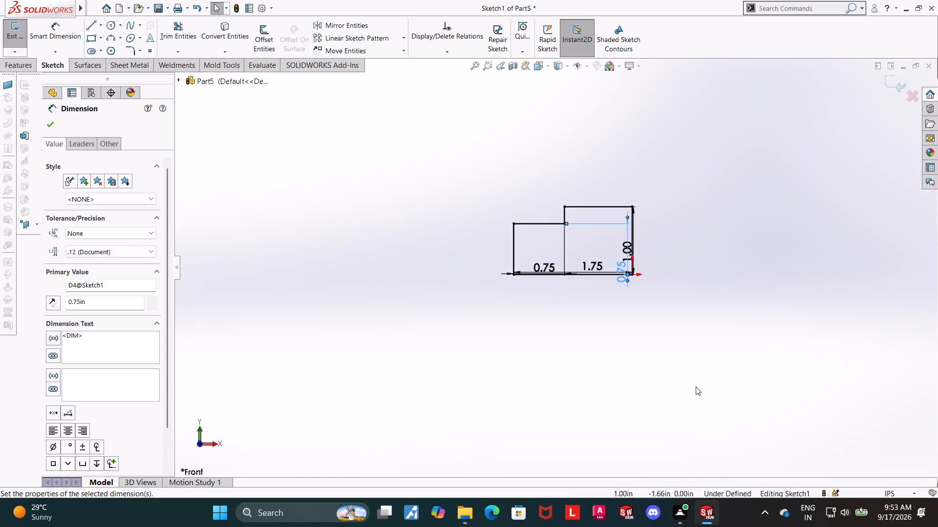
click(672, 367)
Rearrange the four profile dimensions so they are clearly spaced, moving the overall length and both heights outside the outline.
scroll(569, 282, down, 7)
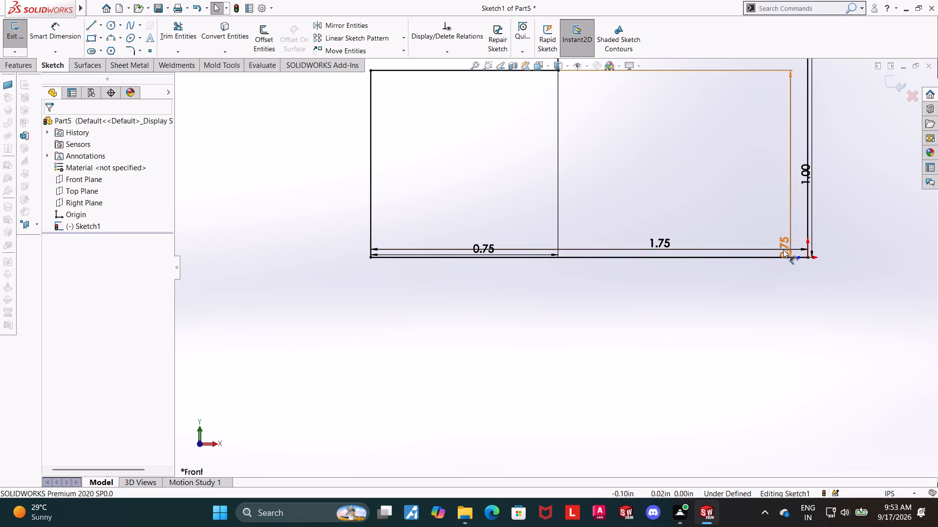
drag(784, 248, 307, 239)
drag(490, 249, 495, 191)
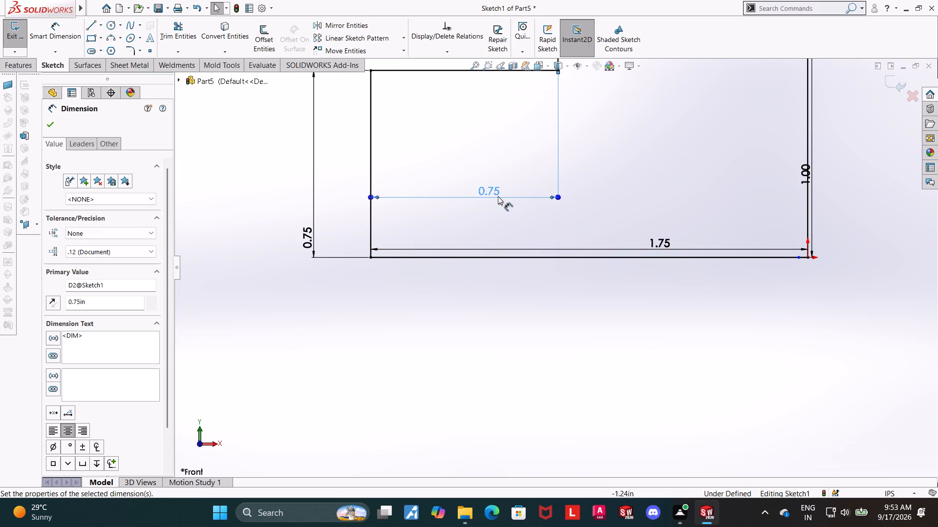
scroll(530, 199, up, 3)
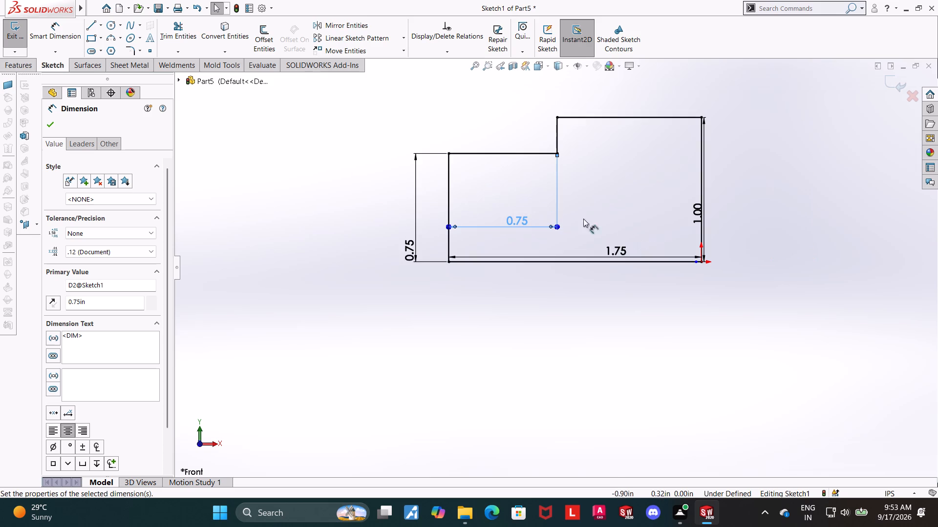
drag(616, 250, 627, 84)
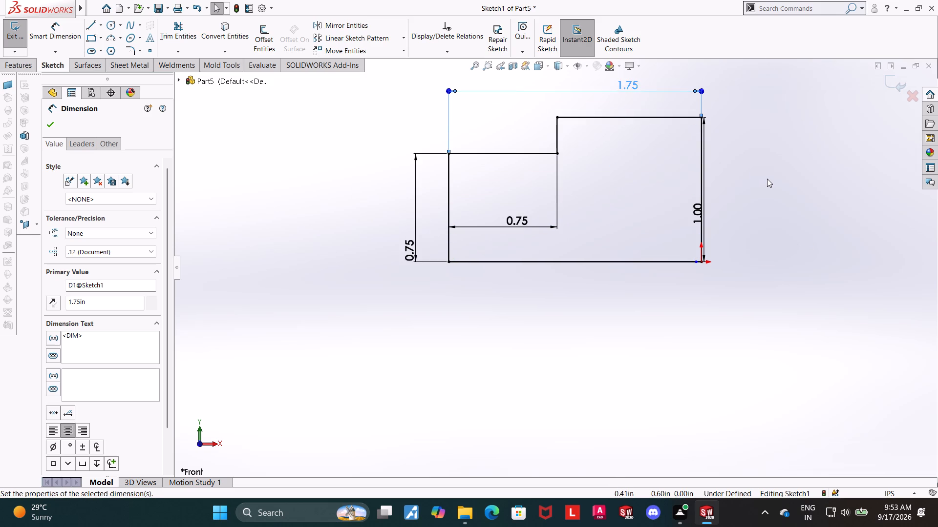
scroll(767, 179, up, 1)
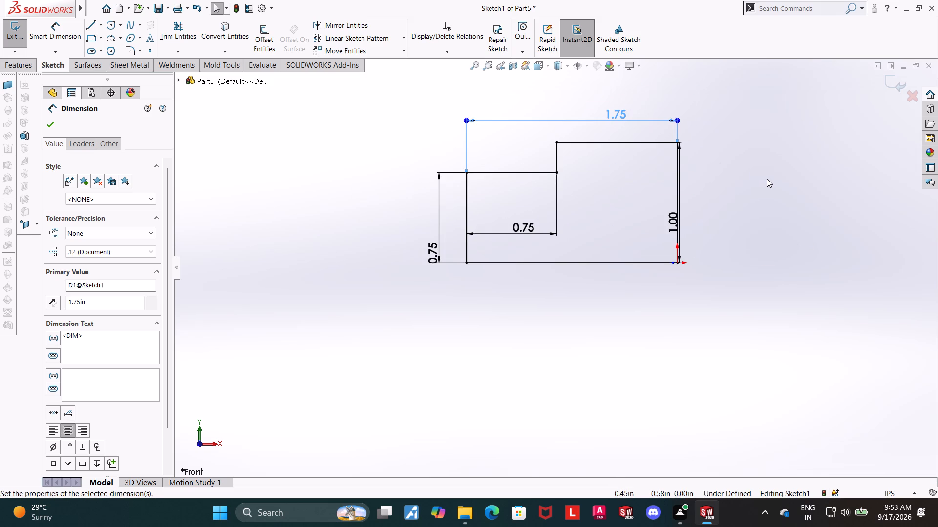
drag(674, 227, 720, 222)
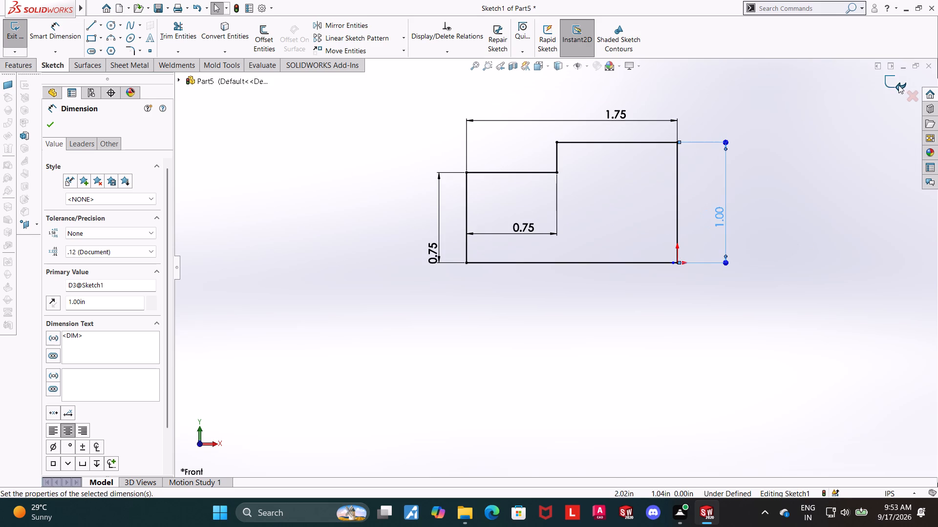
Close the sketch and revolve the stepped profile 360 degrees about its long base line.
click(898, 85)
click(51, 38)
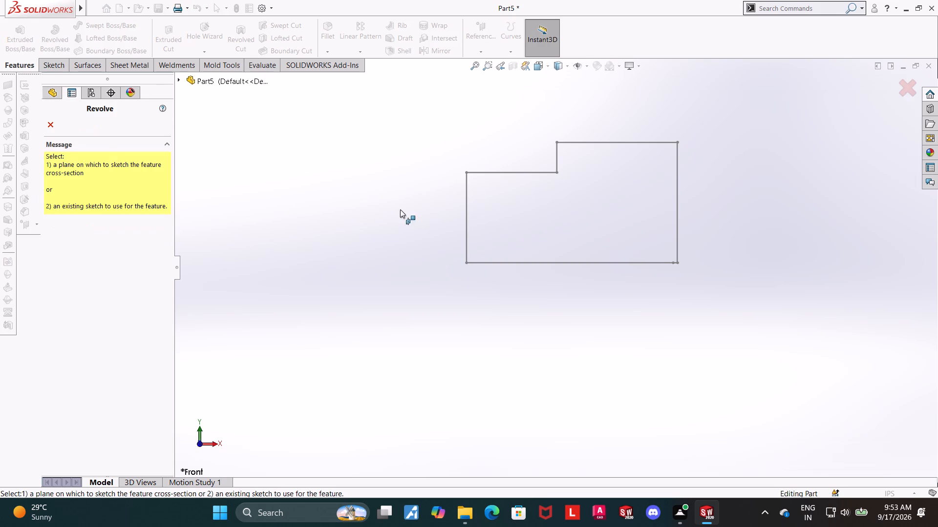
middle_drag(378, 215, 363, 224)
click(543, 261)
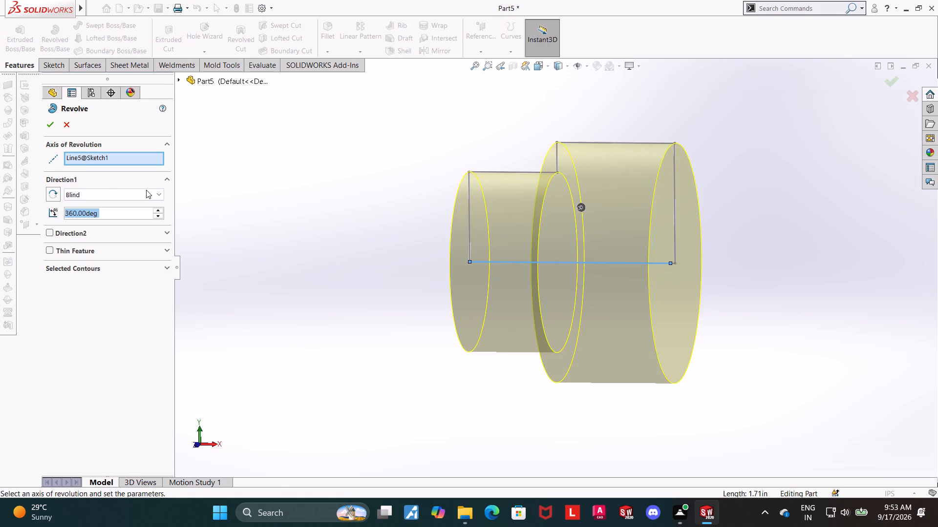
click(51, 127)
click(293, 258)
Start an ANSI Inch 1/4-20 bottoming tapped hole on the smaller end face, with custom sizing shown and a 0.75 in blind depth.
middle_drag(300, 259, 414, 254)
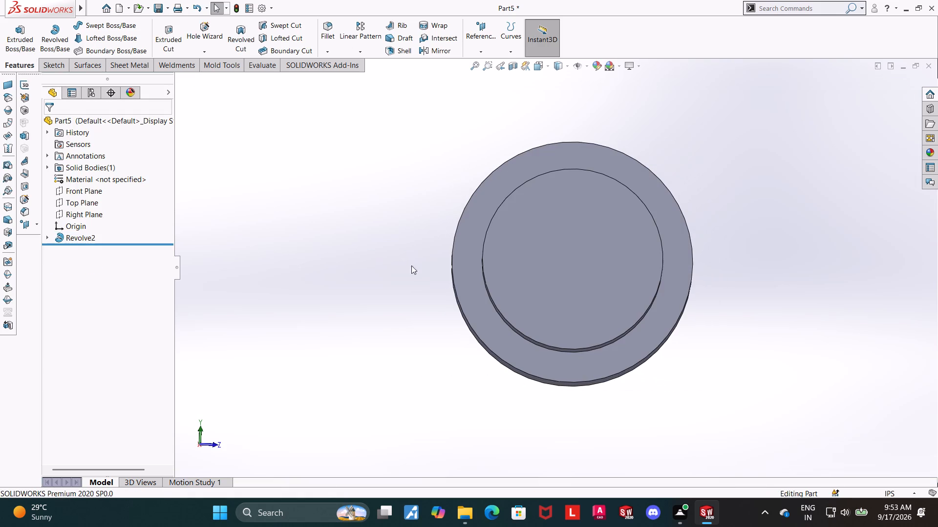
click(560, 261)
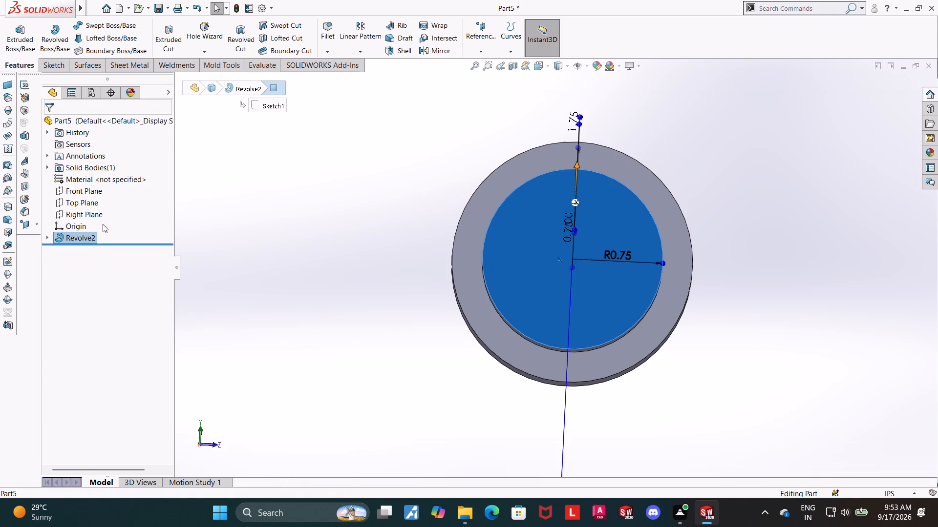
right_click(509, 241)
click(576, 231)
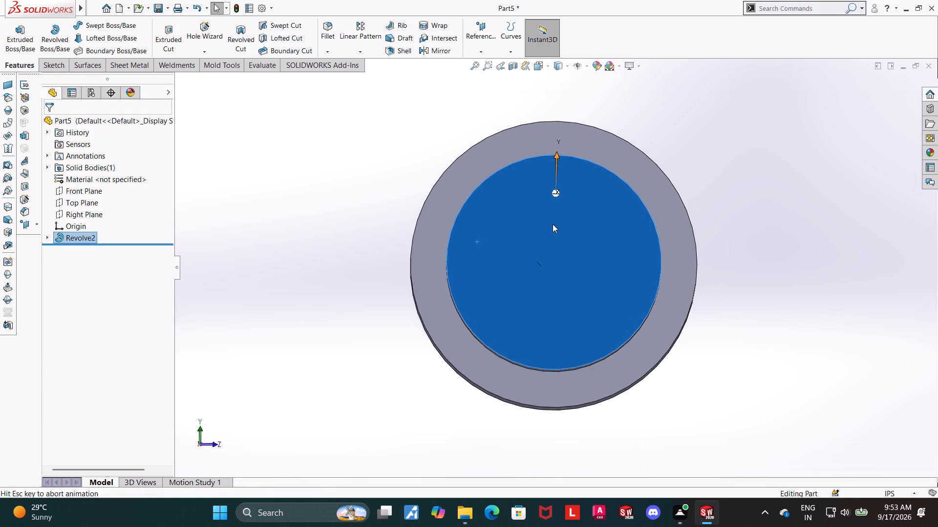
click(204, 32)
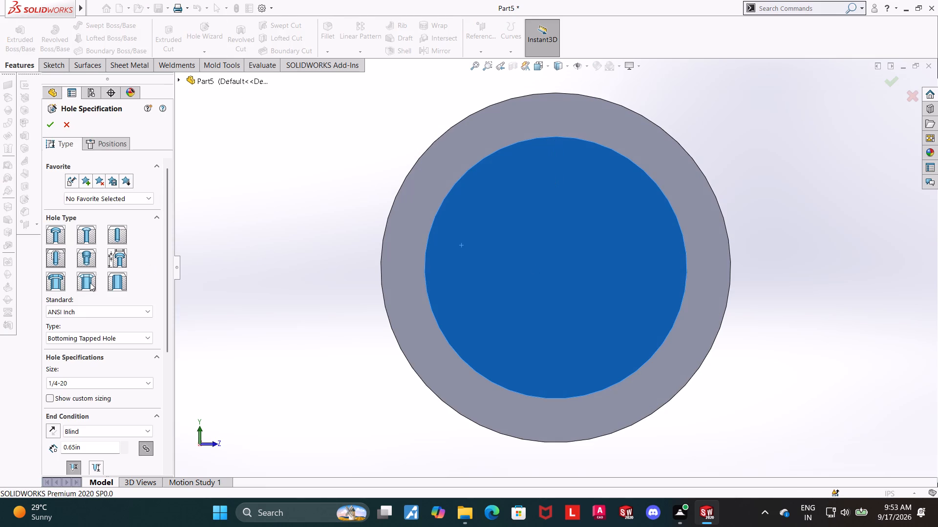
double_click(56, 256)
drag(166, 345, 171, 423)
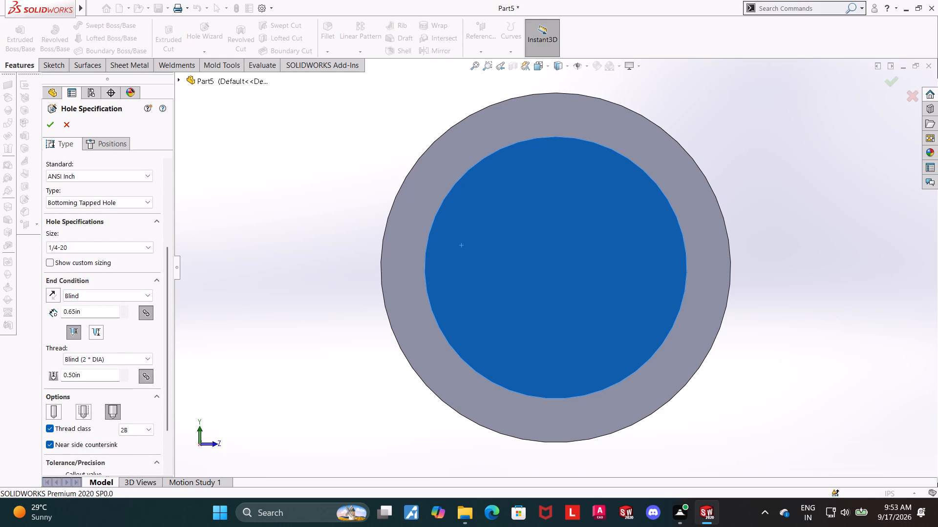
click(98, 310)
drag(98, 310, 43, 311)
click(50, 264)
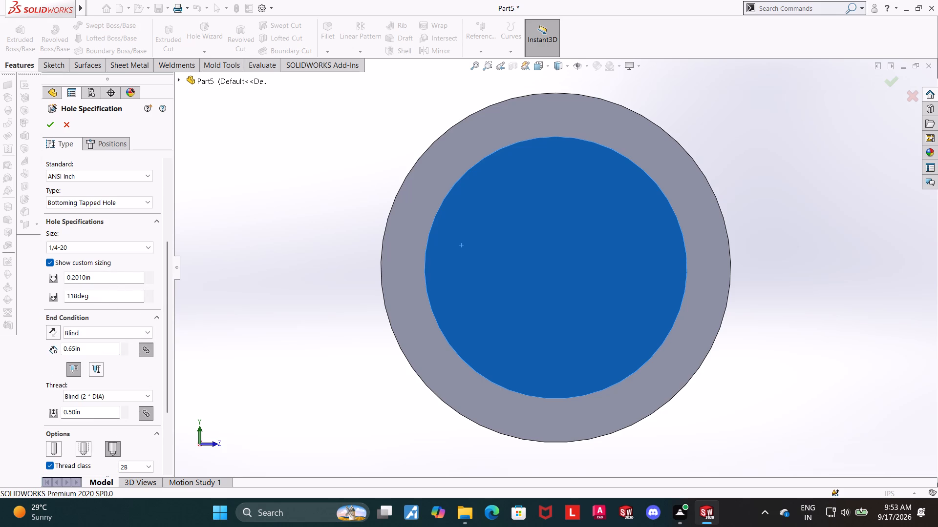
drag(165, 271, 161, 308)
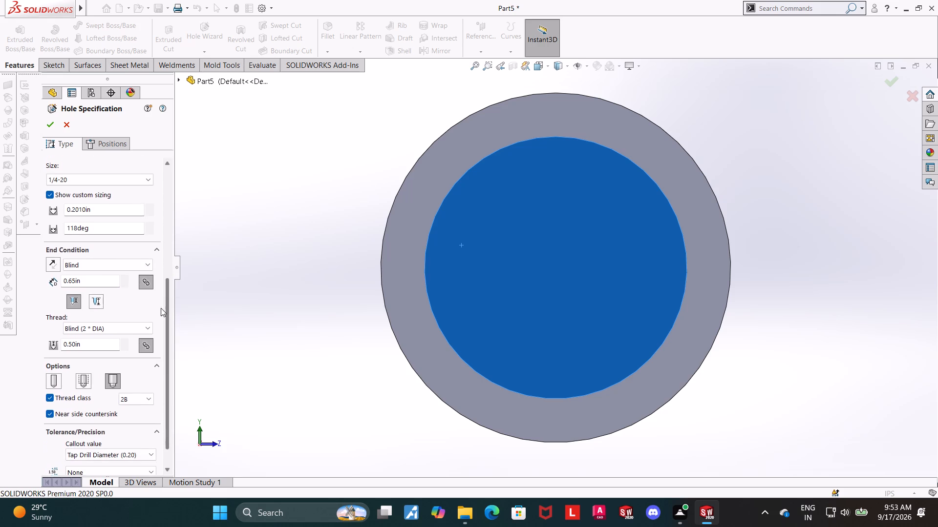
drag(161, 308, 161, 308)
drag(99, 278, 68, 280)
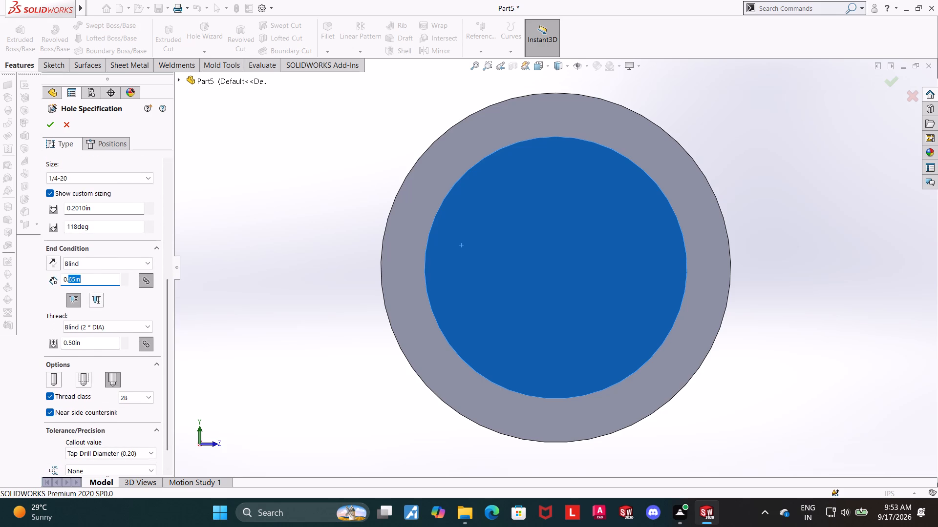
text(75)
key(Return)
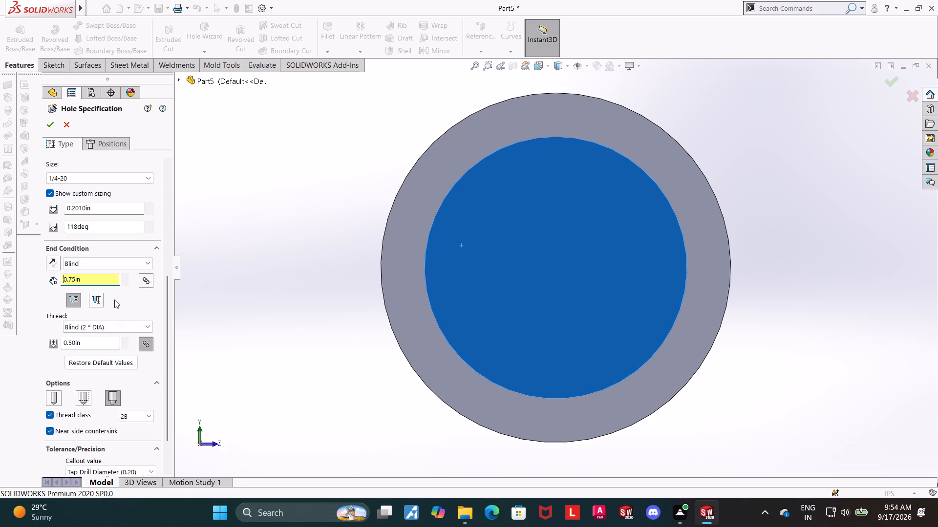
Measure the blind hole depth to the drill tip and keep the near side countersink enabled with its size settings shown.
click(102, 299)
drag(167, 297, 167, 330)
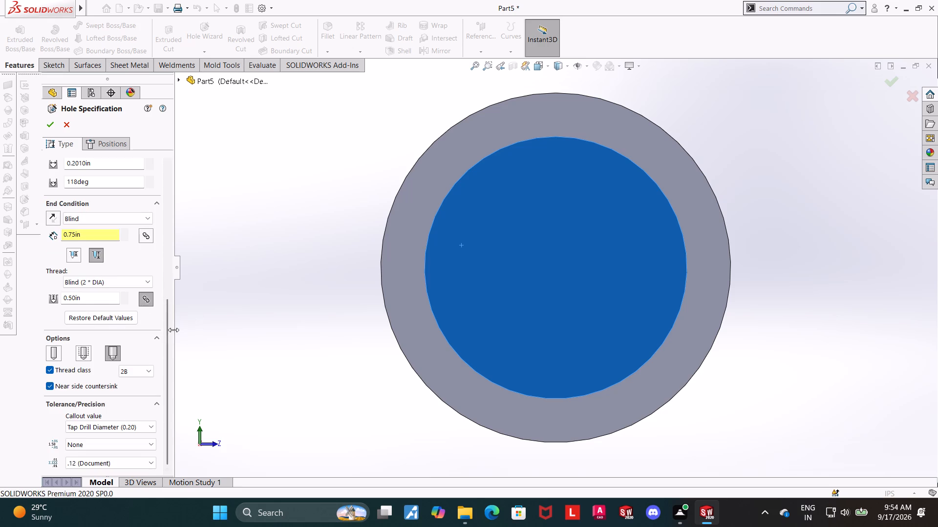
drag(168, 331, 162, 355)
click(48, 385)
click(48, 385)
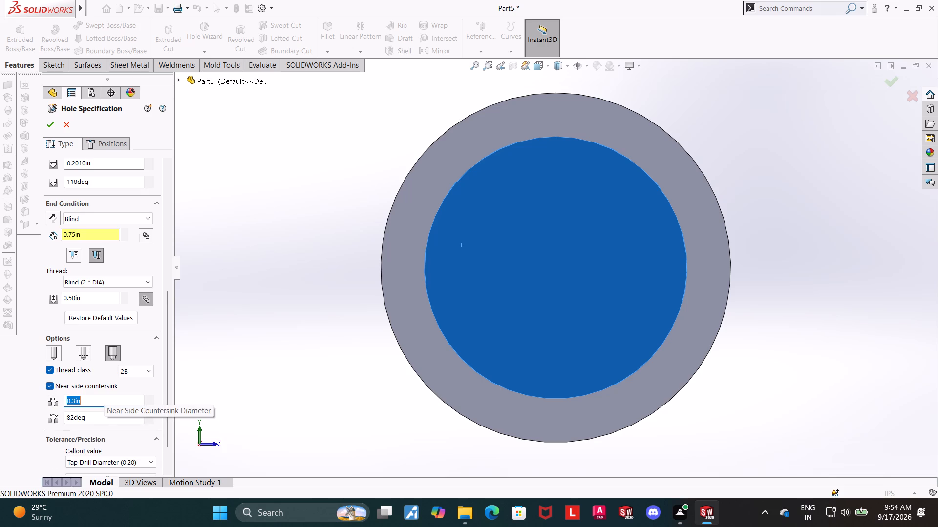
Place the hole's position point on the smaller end face, about 0.11 in from the centre.
click(102, 148)
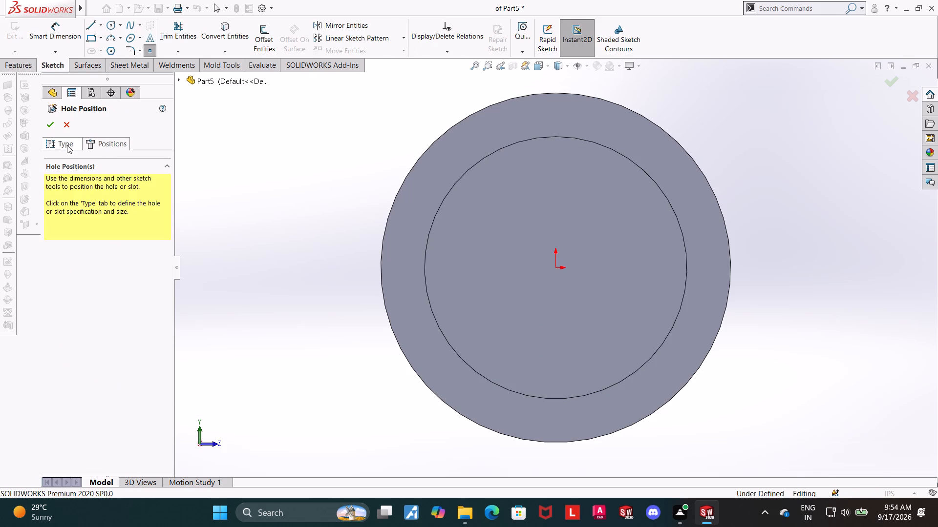
click(65, 141)
click(104, 143)
click(100, 250)
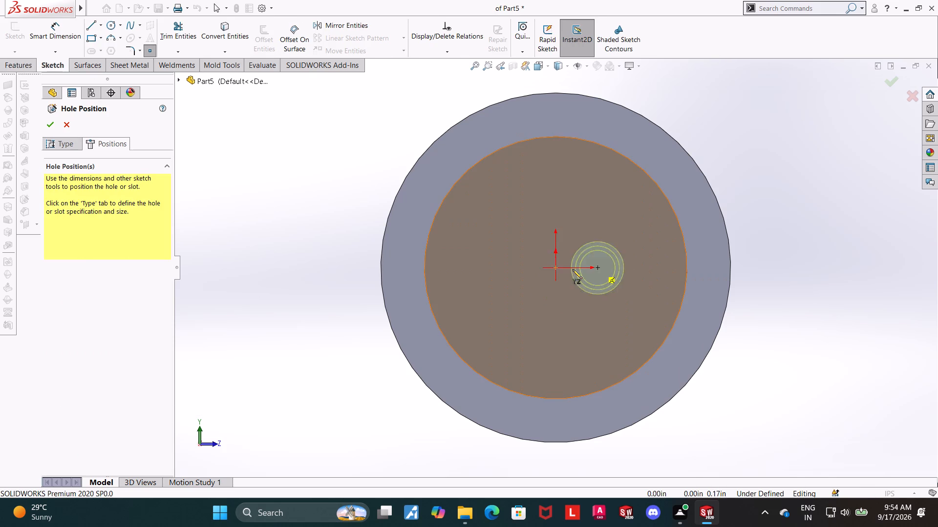
click(556, 267)
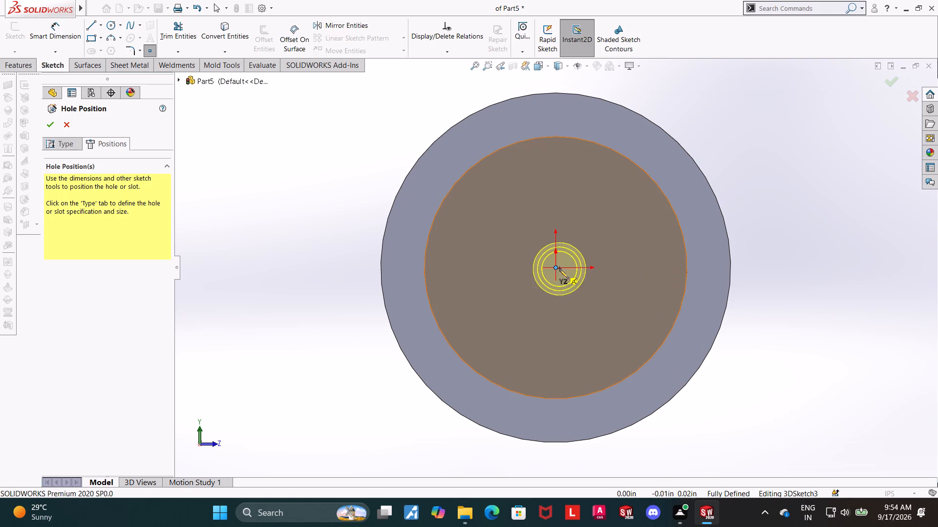
click(555, 267)
click(536, 268)
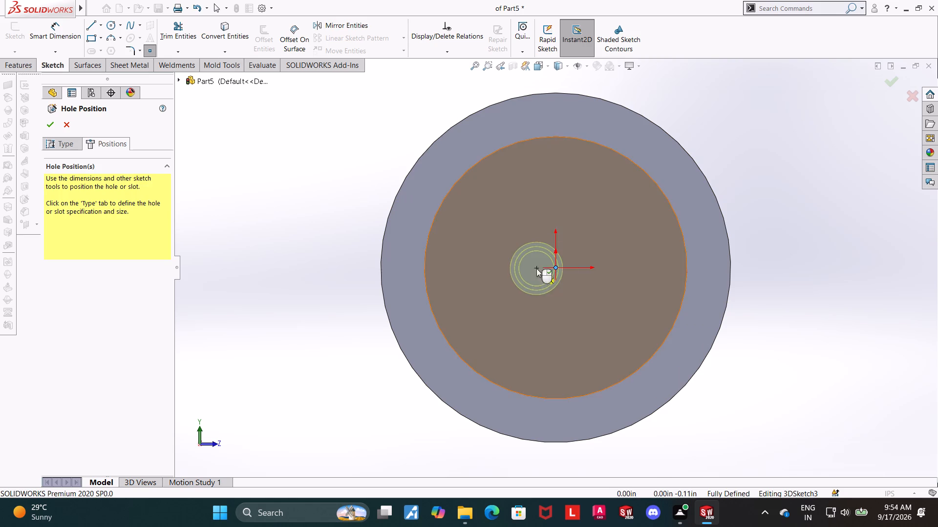
key(Escape)
Centre the hole by adding an Along X relation between its position point and the origin point, and finish the tapped hole.
click(536, 269)
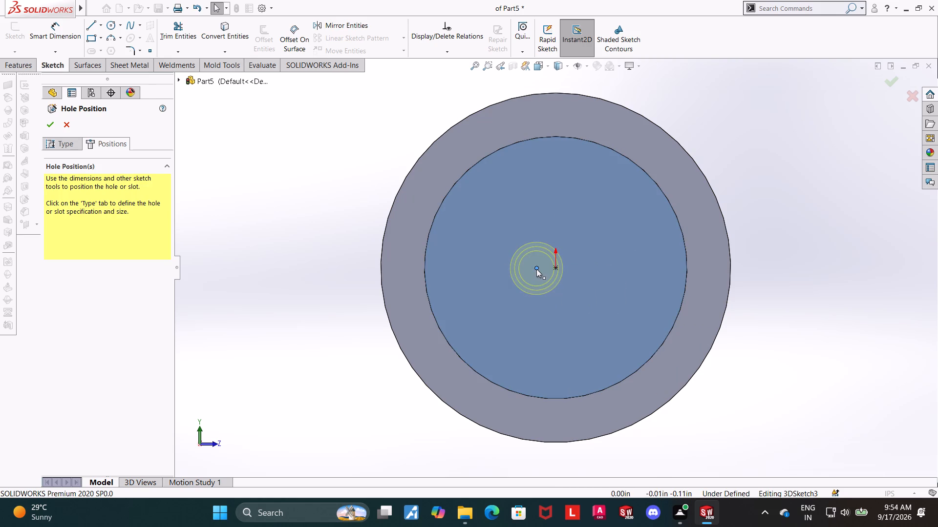
ctrl+click(557, 267)
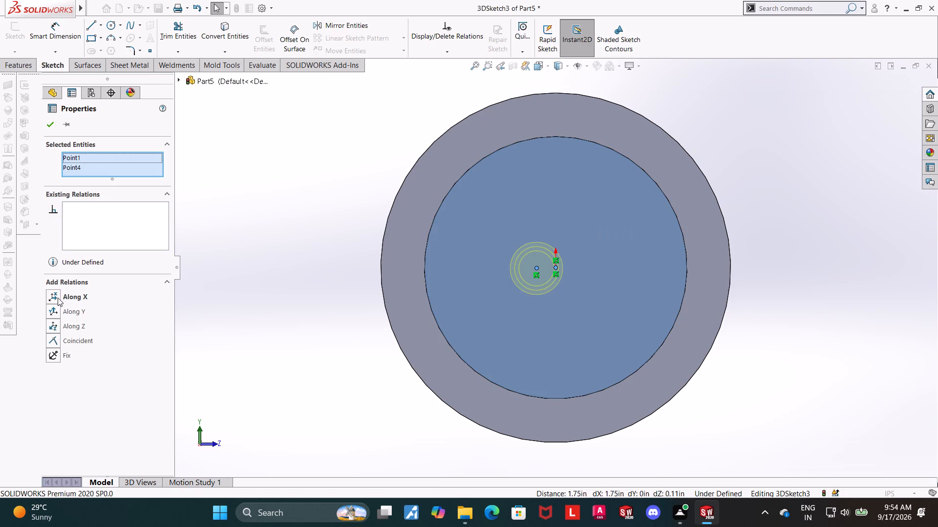
click(54, 296)
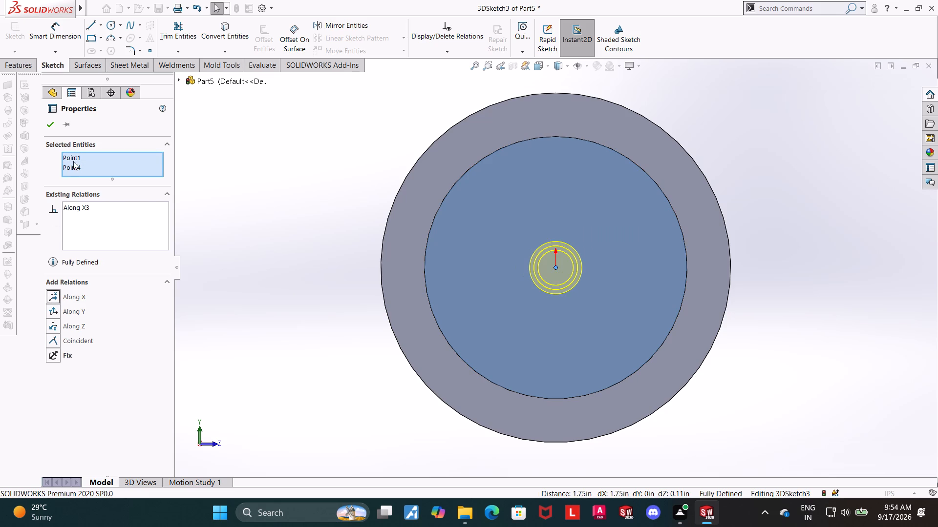
click(52, 125)
click(43, 120)
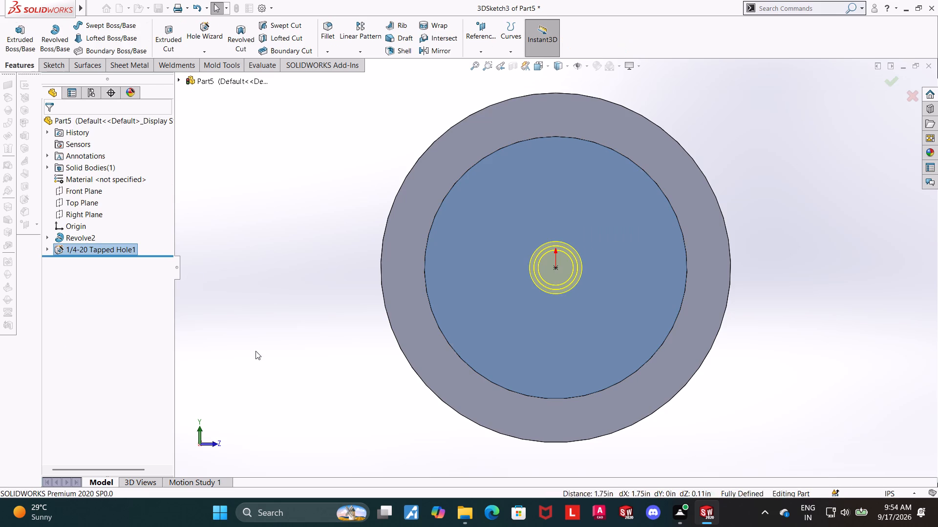
View the part straight from the side and open the display style choices to inspect the tapped hole's depth.
middle_drag(256, 351, 253, 209)
scroll(422, 168, up, 5)
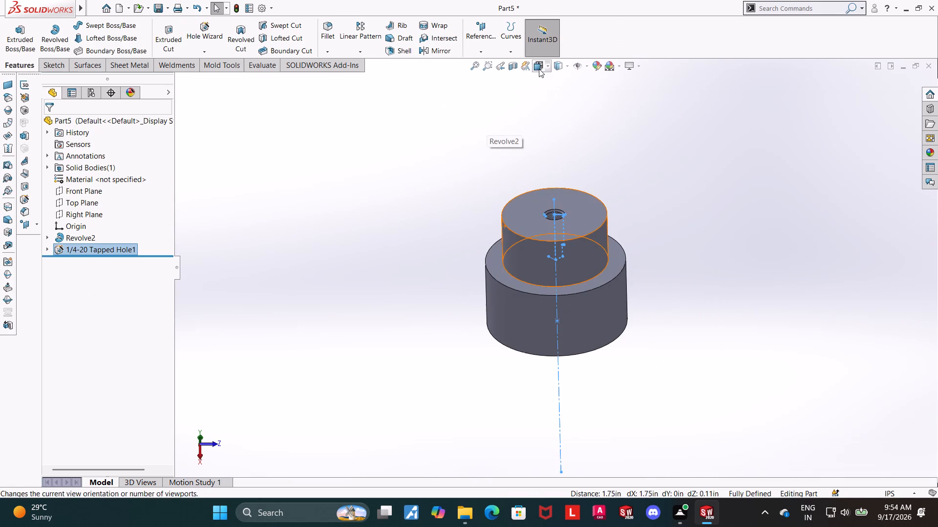
click(539, 69)
click(464, 353)
click(567, 62)
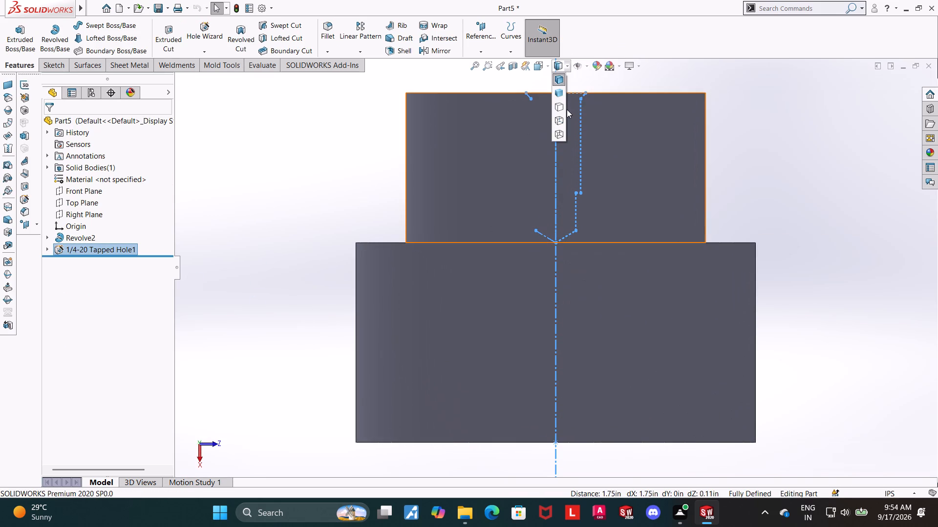
Switch the model's display style to wireframe to expose the internal tapped hole geometry.
click(557, 140)
click(792, 208)
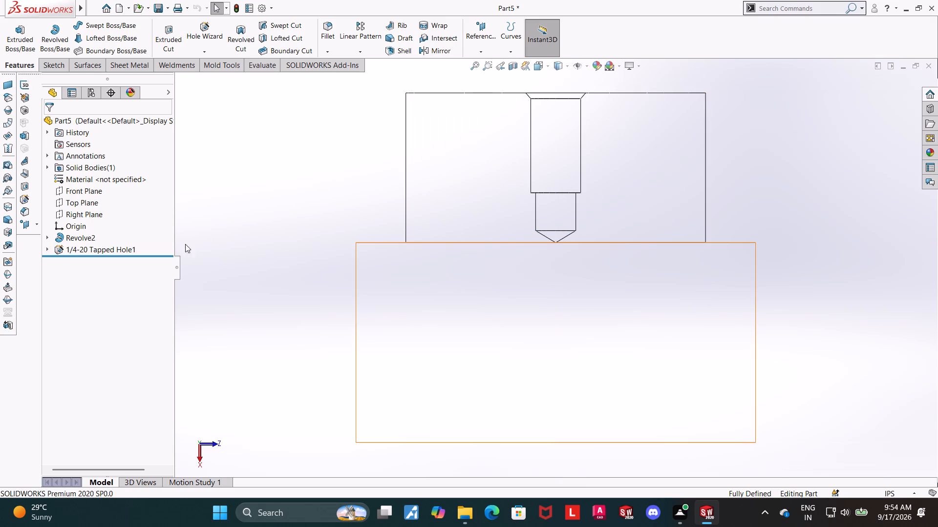
Edit the 1/4-20 tapped hole so its 0.75 in blind depth is measured up to the shoulder.
click(120, 251)
click(130, 224)
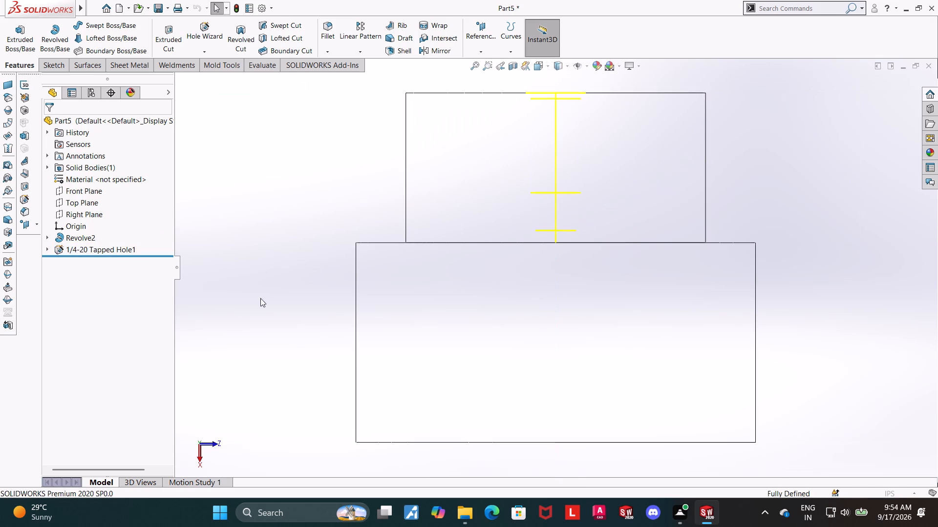
drag(168, 282, 167, 355)
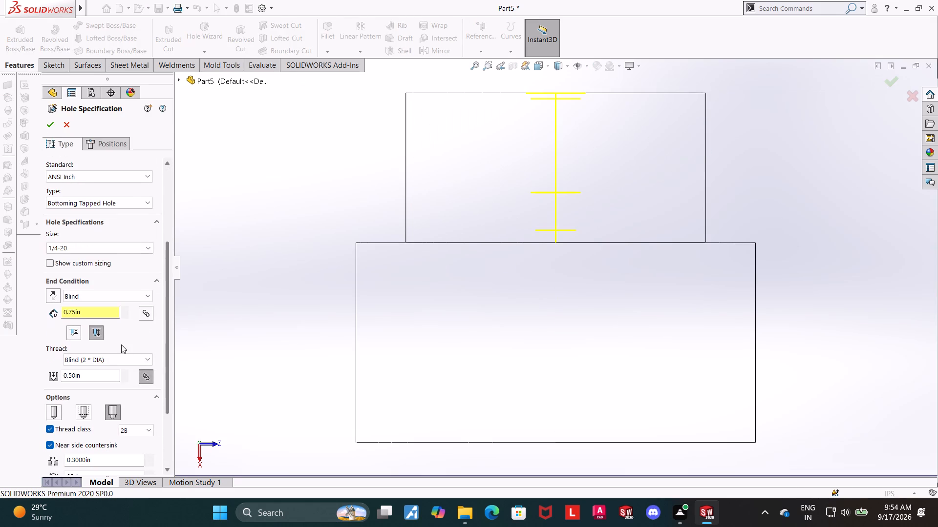
click(70, 335)
click(48, 127)
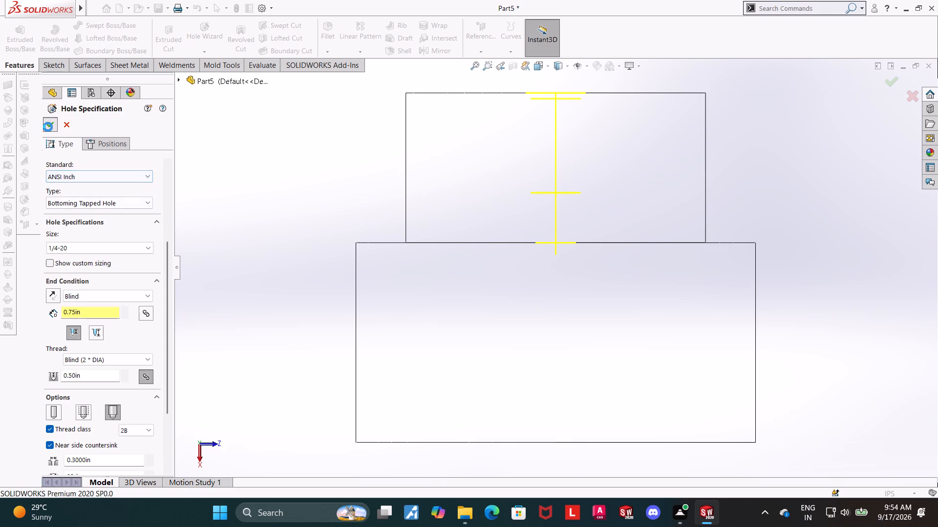
click(256, 235)
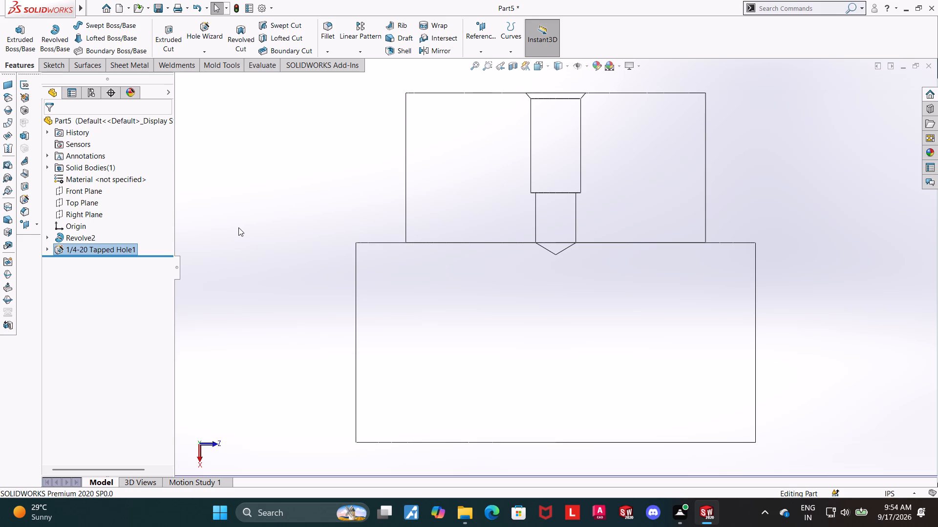
Chamfer the outer edge of the smaller cylinder's free end by 0.025 in at 45 degrees.
middle_drag(264, 222, 248, 328)
scroll(248, 328, up, 3)
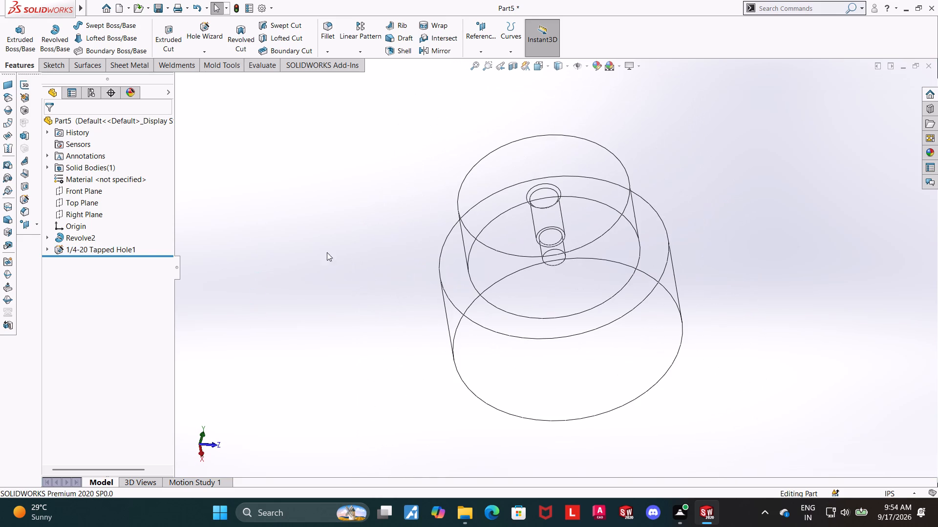
click(320, 50)
click(330, 80)
click(461, 189)
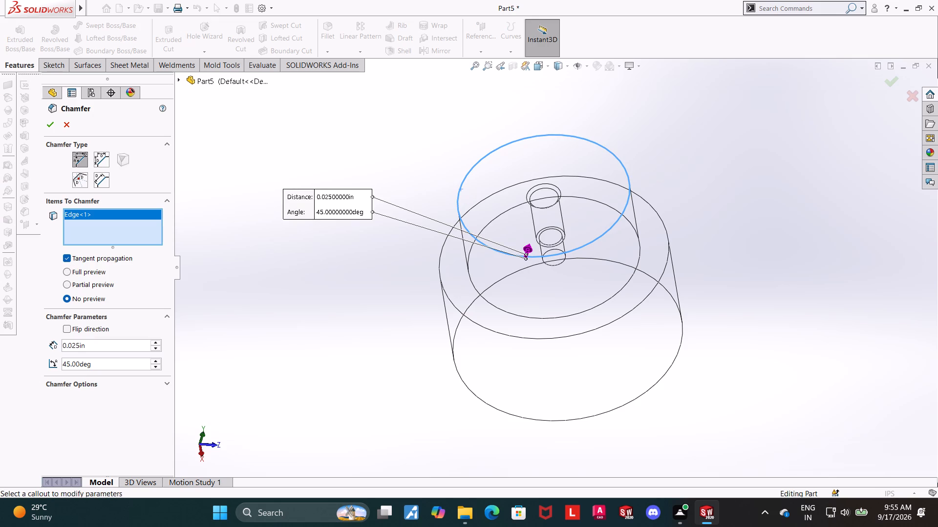
click(48, 133)
click(49, 129)
click(269, 274)
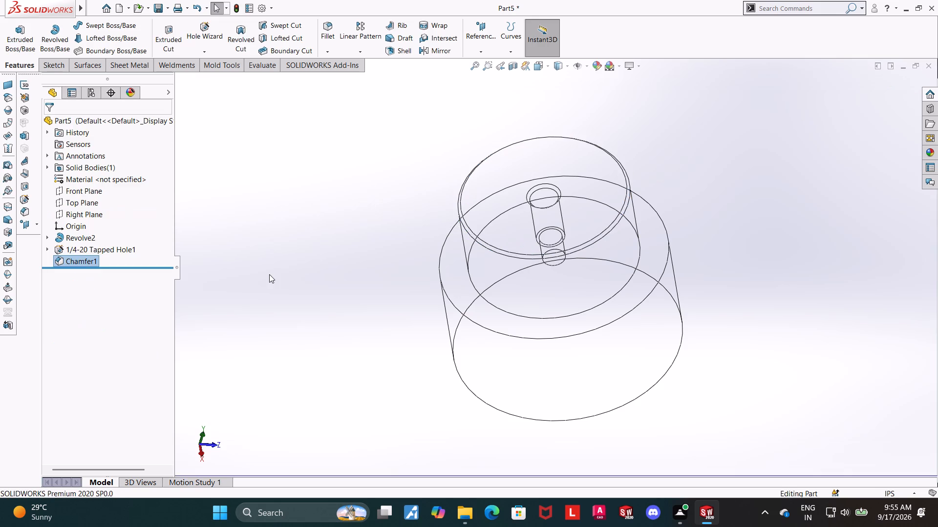
View the larger cylinder's free end face straight on and start a Hole Wizard feature with the plain Hole type.
scroll(269, 274, up, 1)
middle_click(253, 286)
middle_drag(279, 267, 194, 287)
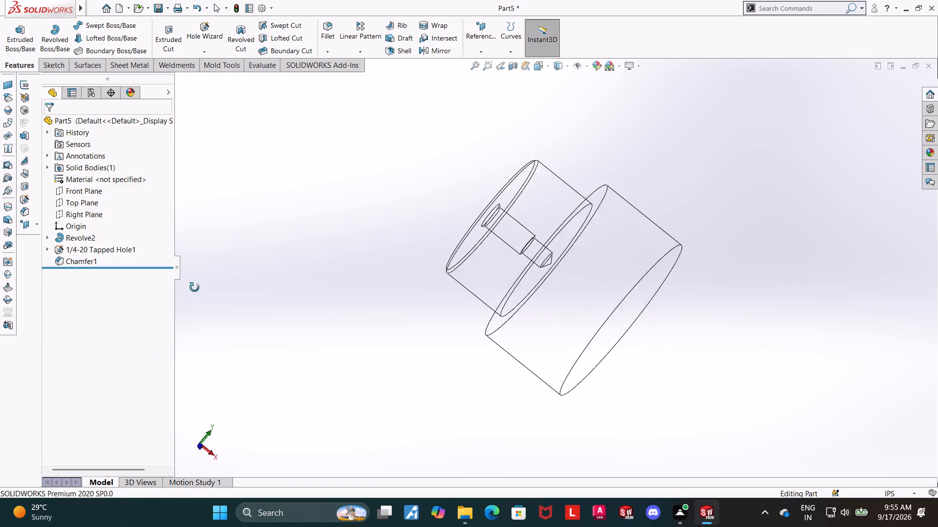
middle_drag(194, 287, 153, 247)
middle_drag(736, 373, 699, 327)
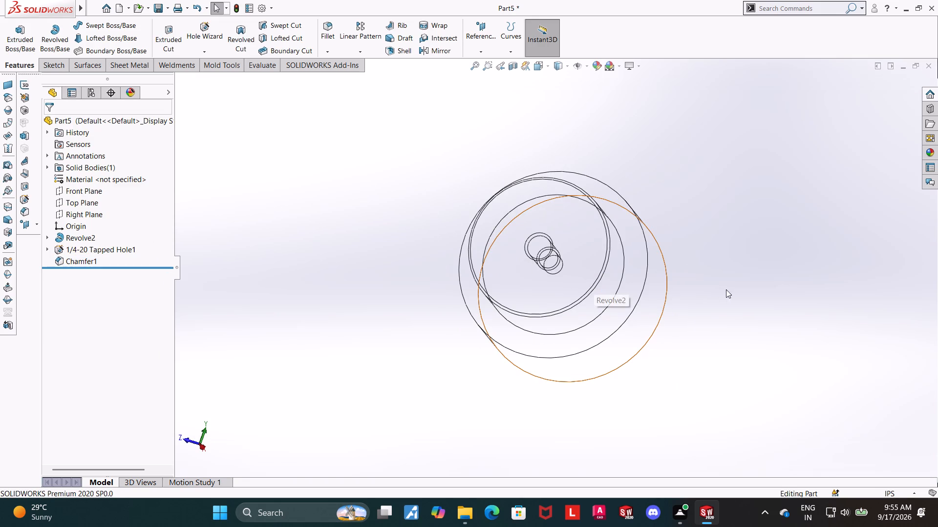
middle_drag(727, 290, 737, 306)
scroll(737, 306, up, 1)
click(614, 314)
click(707, 288)
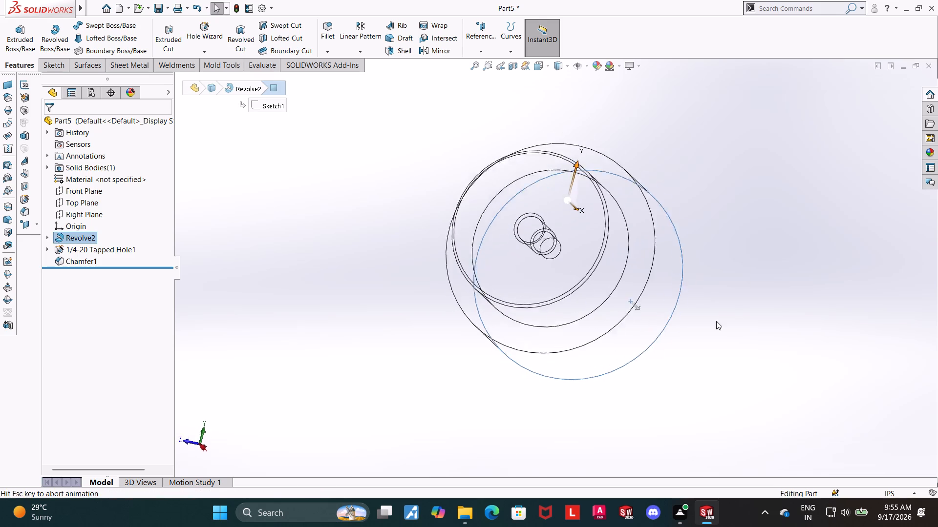
click(208, 227)
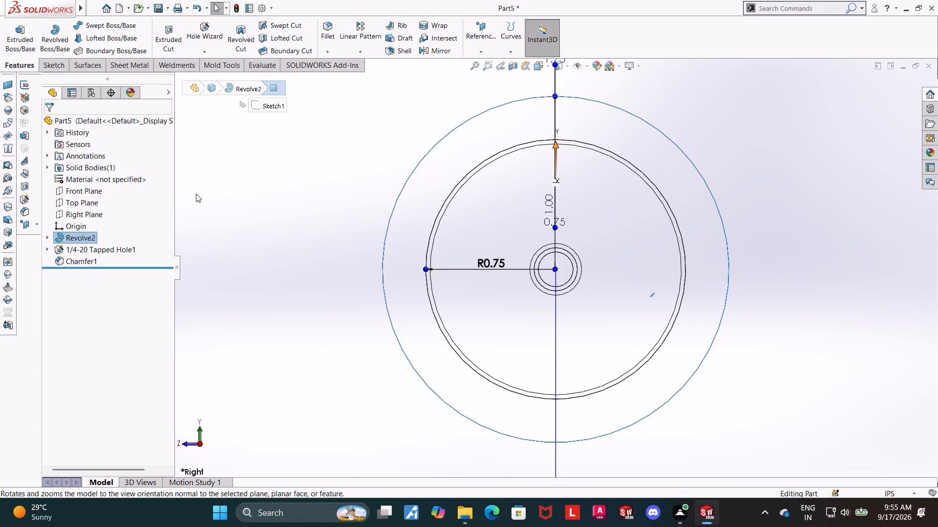
click(215, 35)
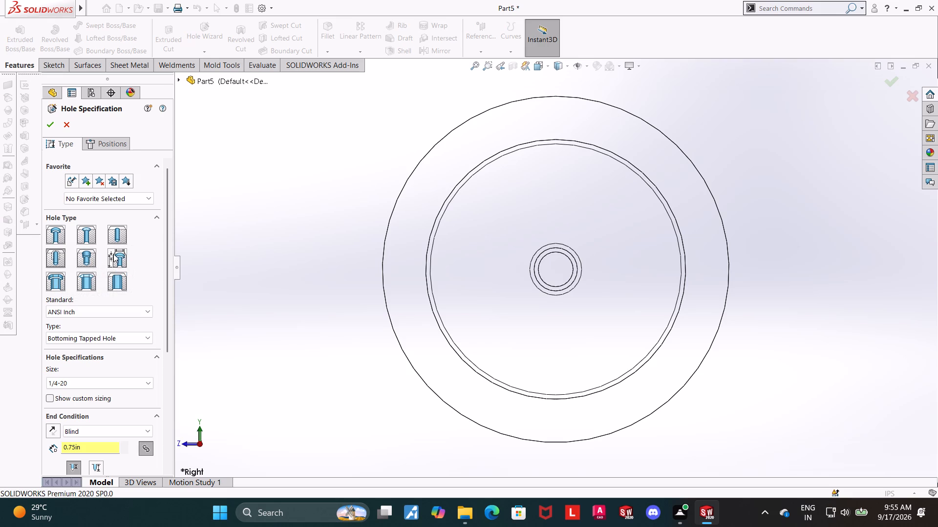
click(117, 232)
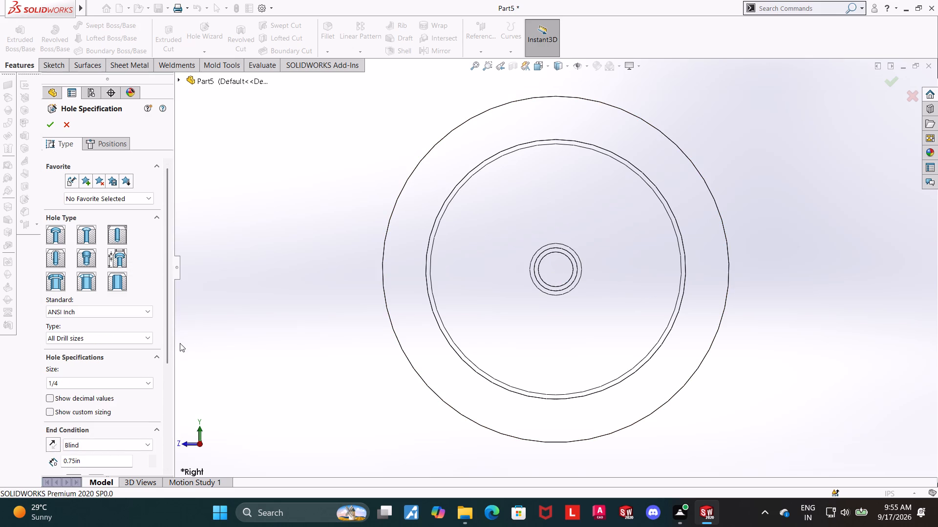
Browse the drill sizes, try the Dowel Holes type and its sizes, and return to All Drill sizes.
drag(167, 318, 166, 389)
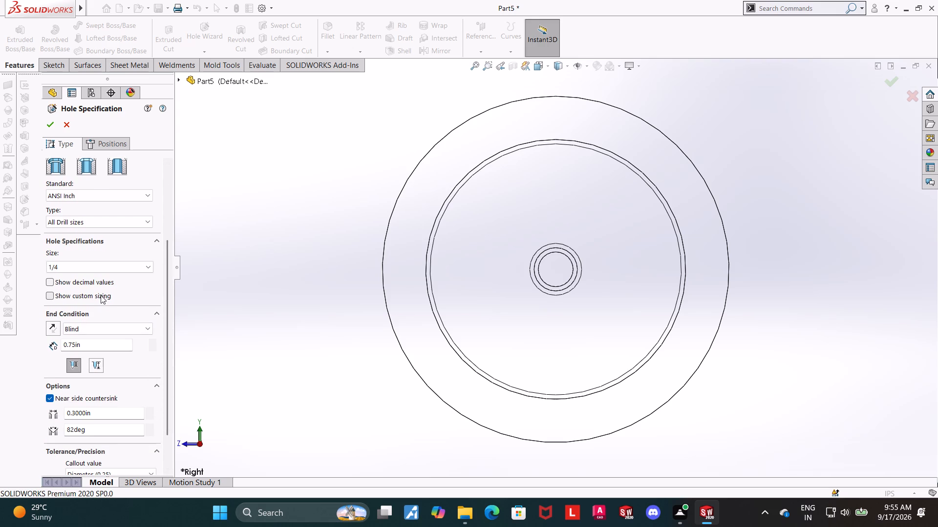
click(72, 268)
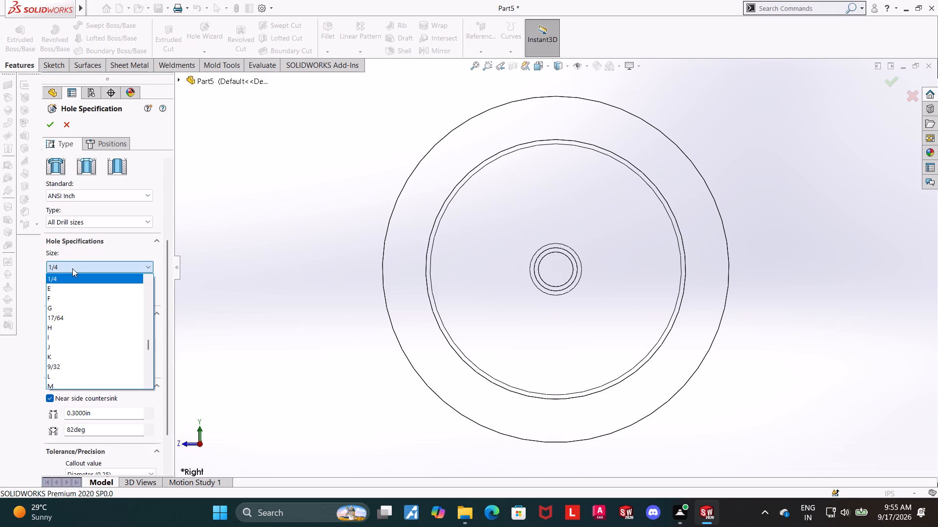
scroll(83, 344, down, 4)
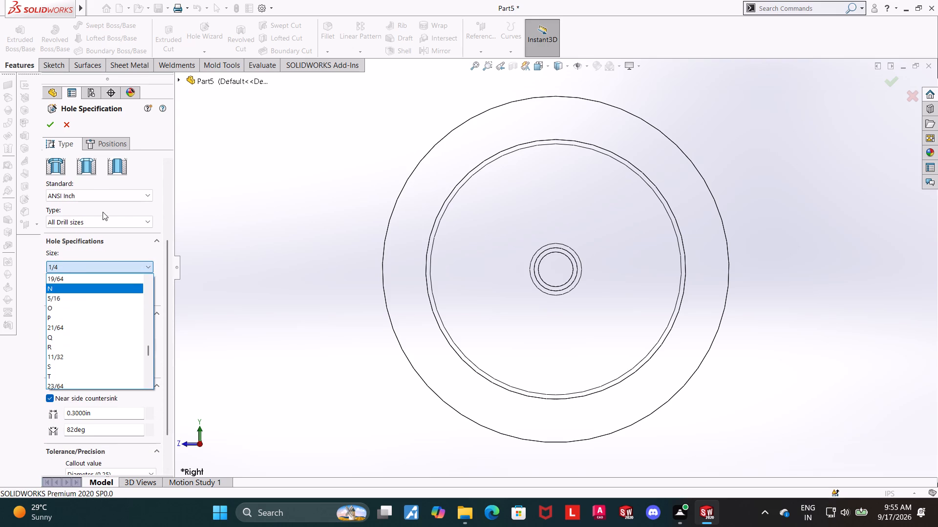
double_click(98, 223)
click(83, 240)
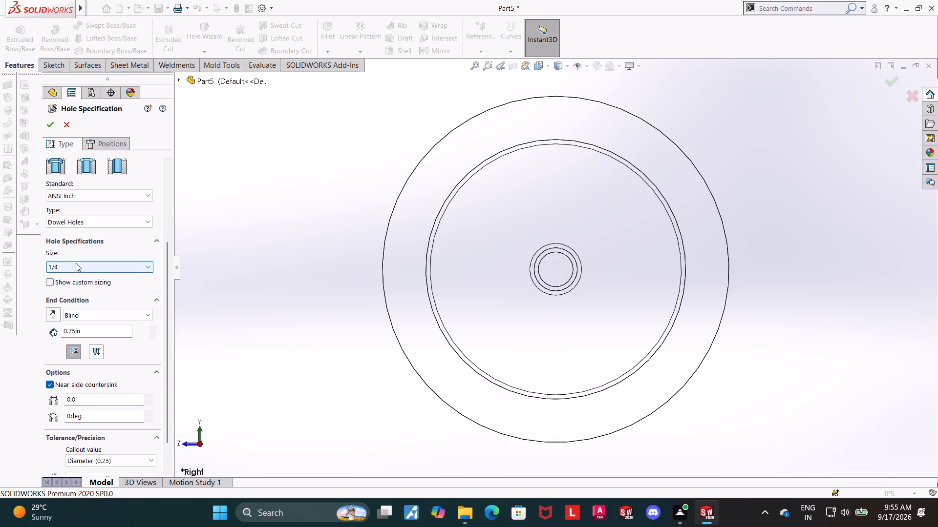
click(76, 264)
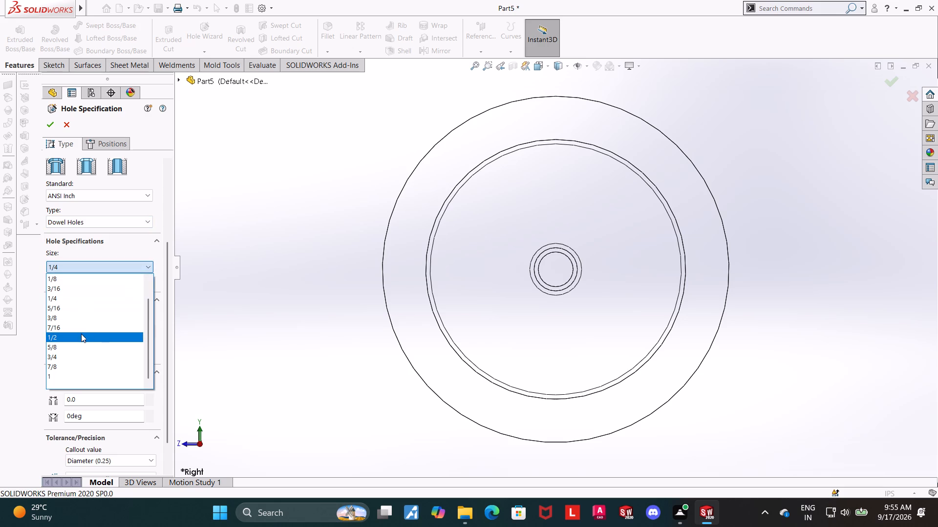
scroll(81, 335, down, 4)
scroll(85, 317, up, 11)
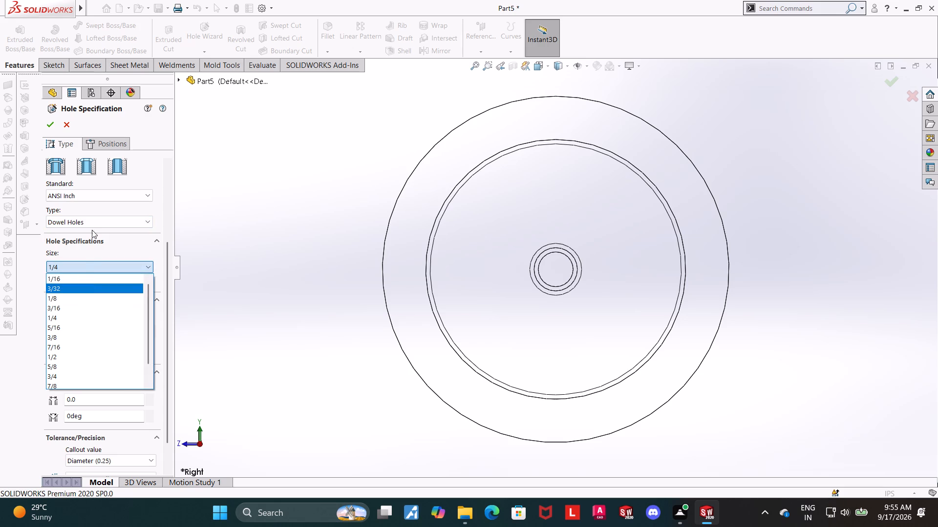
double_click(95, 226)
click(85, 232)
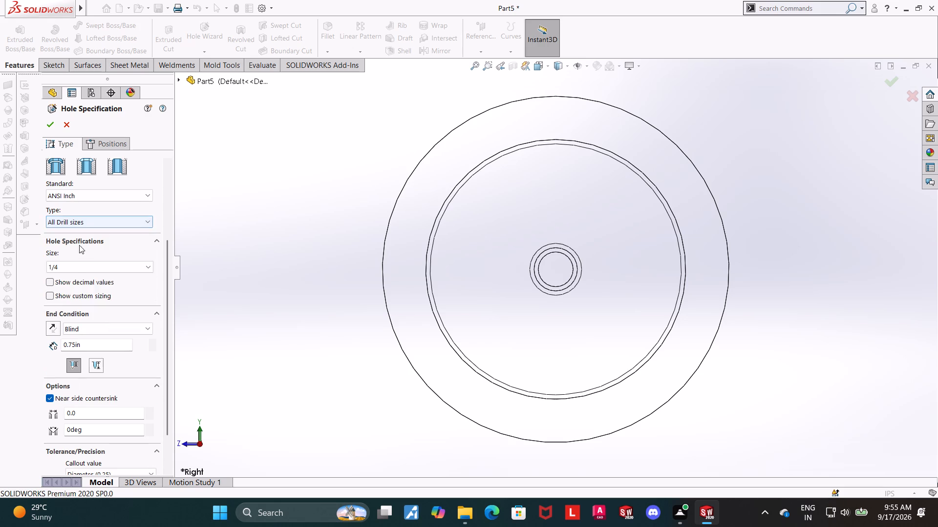
Set the drill size to 15/32 and turn off the near side countersink, leaving custom sizing off.
click(70, 270)
scroll(74, 327, down, 7)
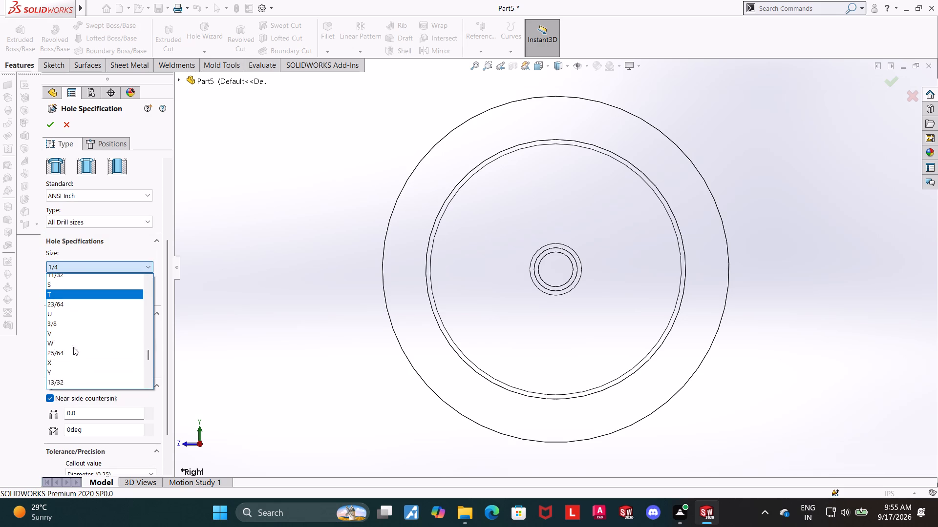
scroll(80, 340, down, 3)
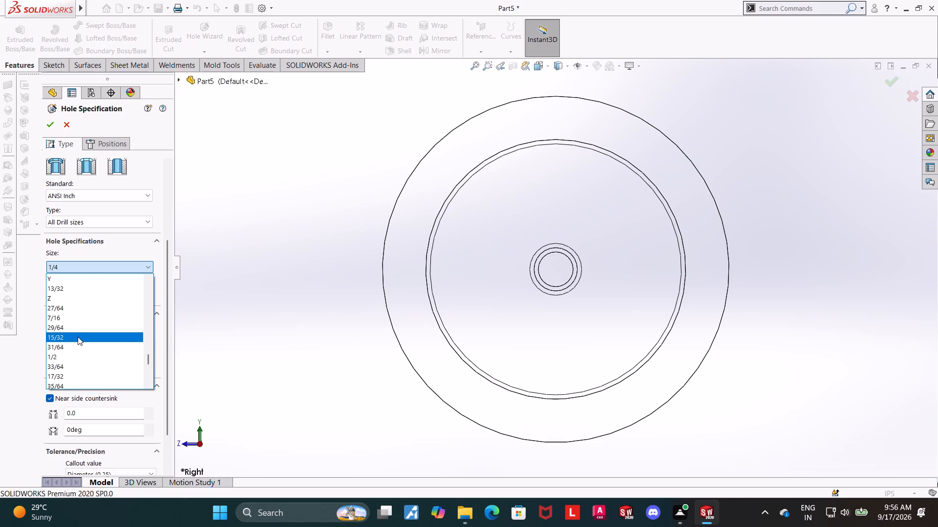
click(78, 337)
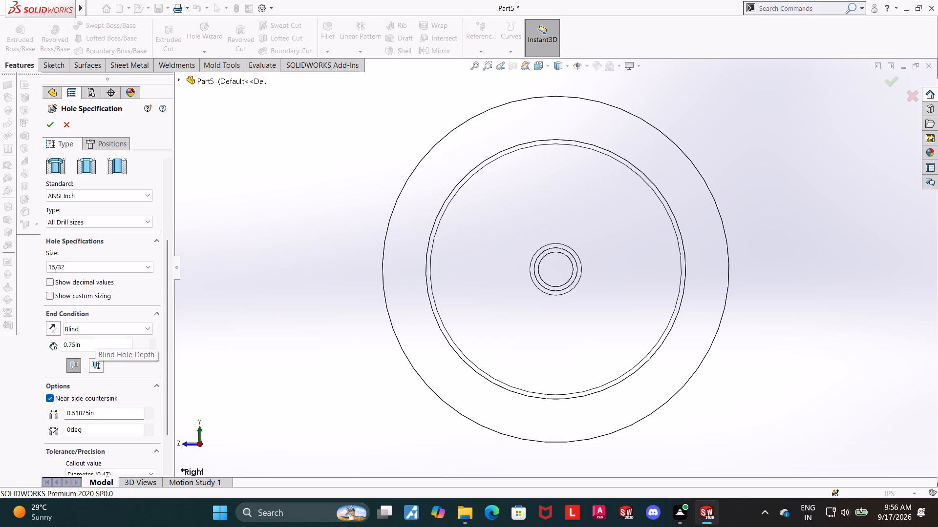
drag(168, 290, 164, 326)
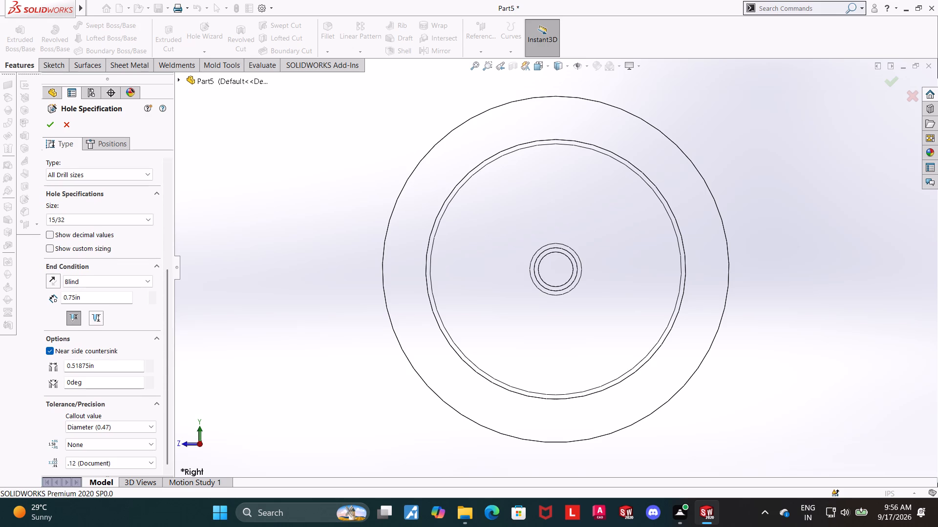
click(48, 351)
drag(168, 351, 166, 362)
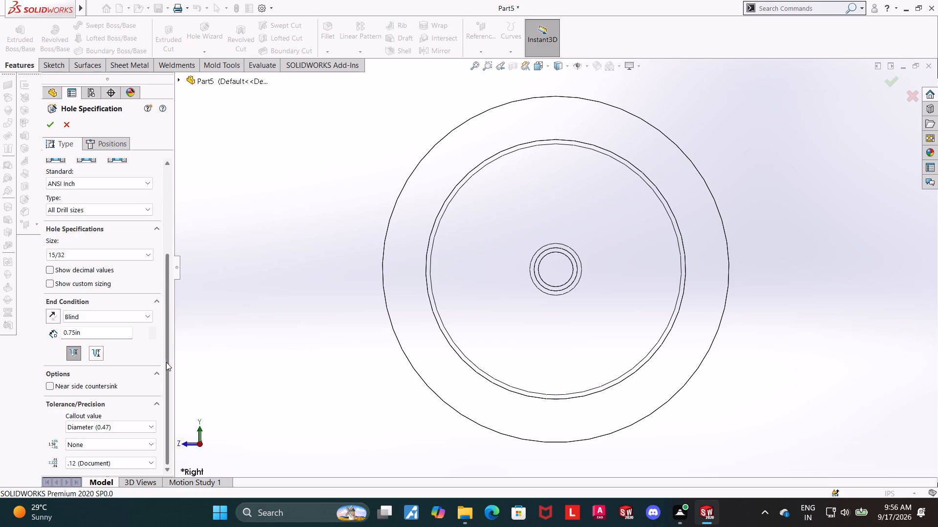
drag(166, 362, 166, 368)
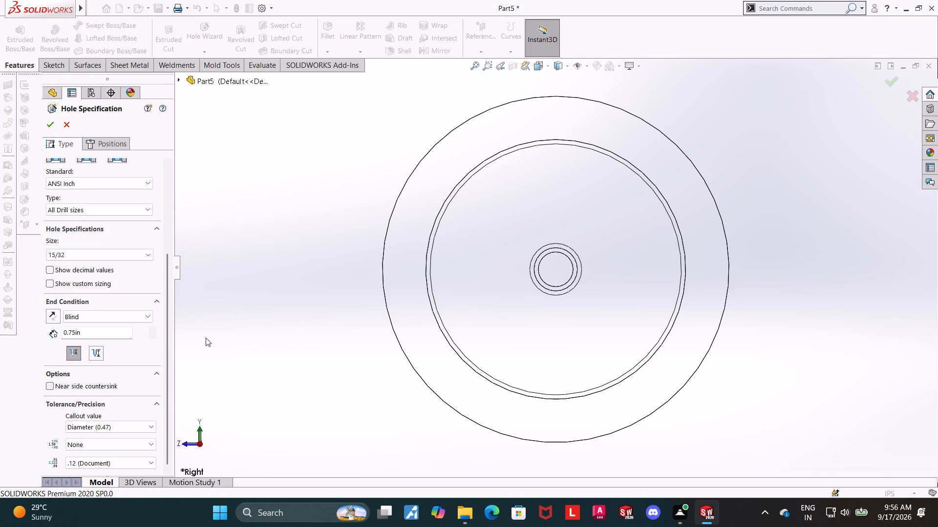
drag(165, 344, 164, 361)
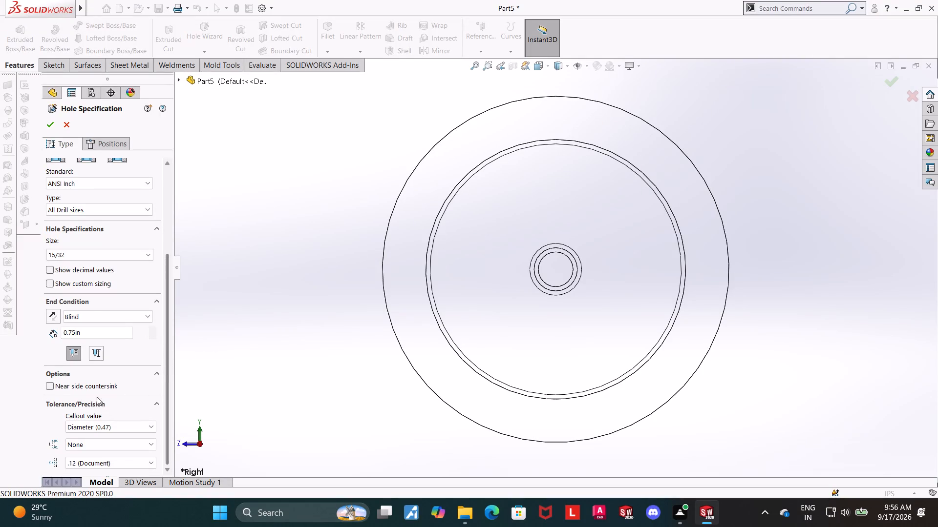
click(51, 284)
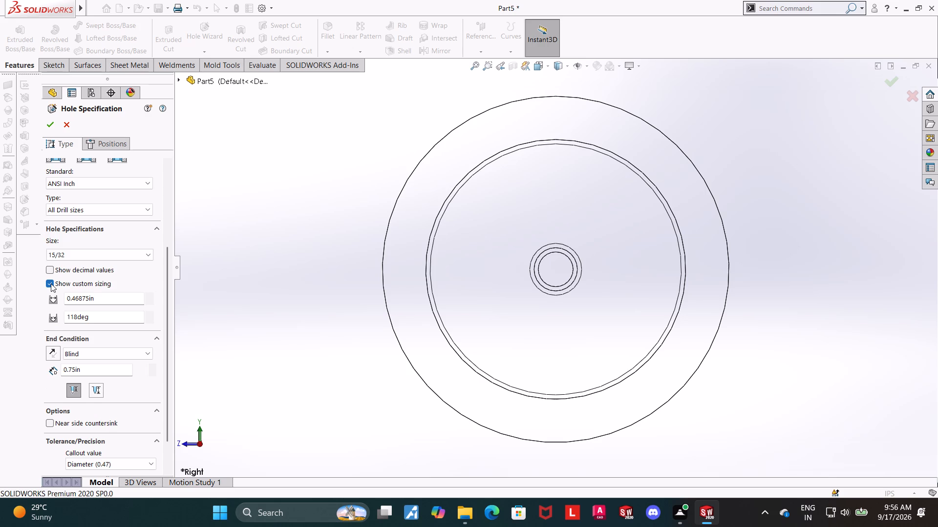
click(51, 284)
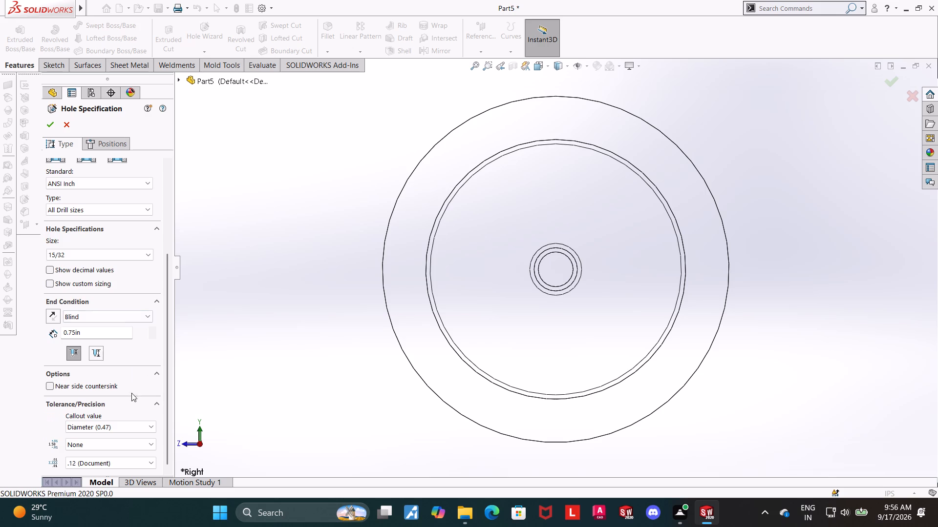
Place the 15/32 hole on the larger cylinder's end face, align its centre with the origin along X, and finish the hole.
click(105, 147)
click(106, 246)
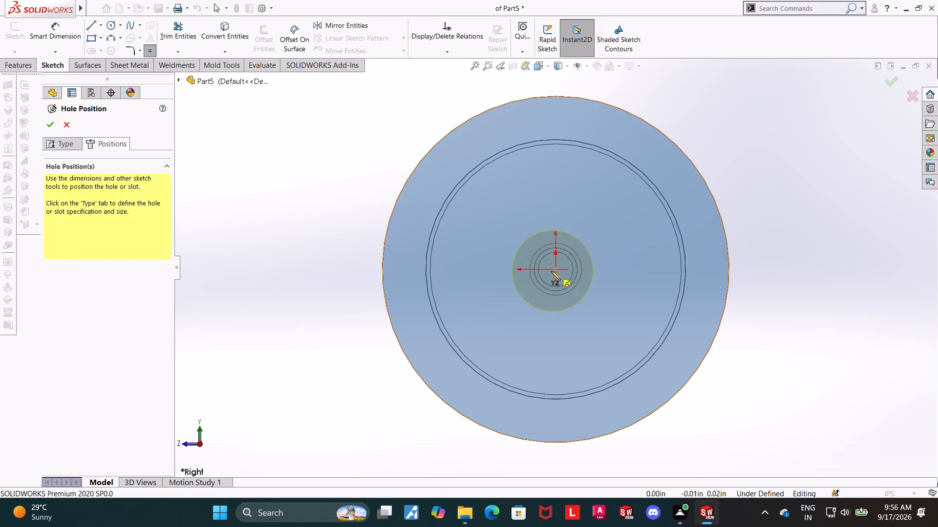
click(545, 273)
key(Escape)
key(Escape)
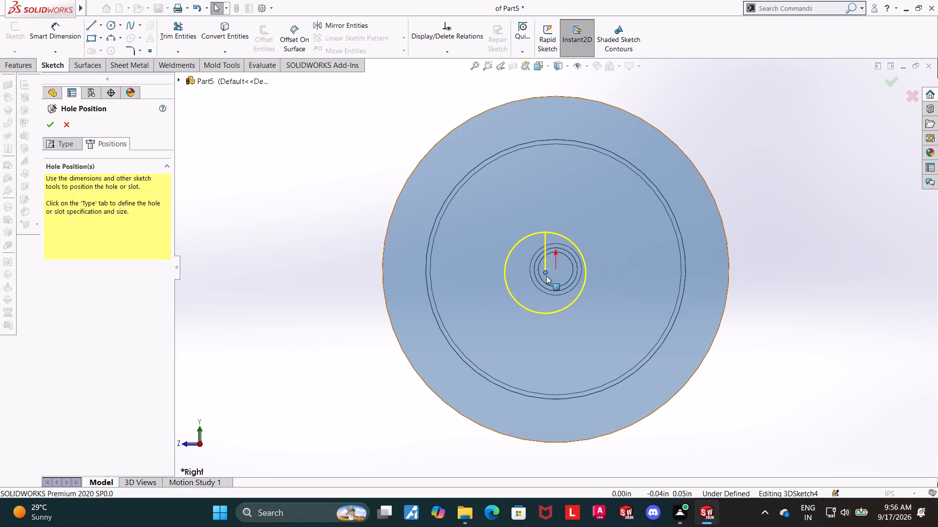
click(544, 273)
ctrl+click(558, 269)
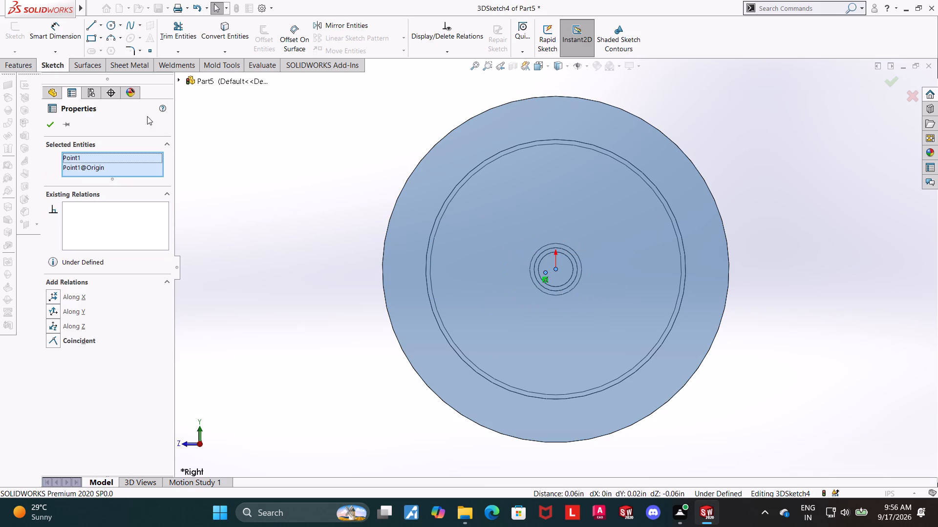
click(56, 297)
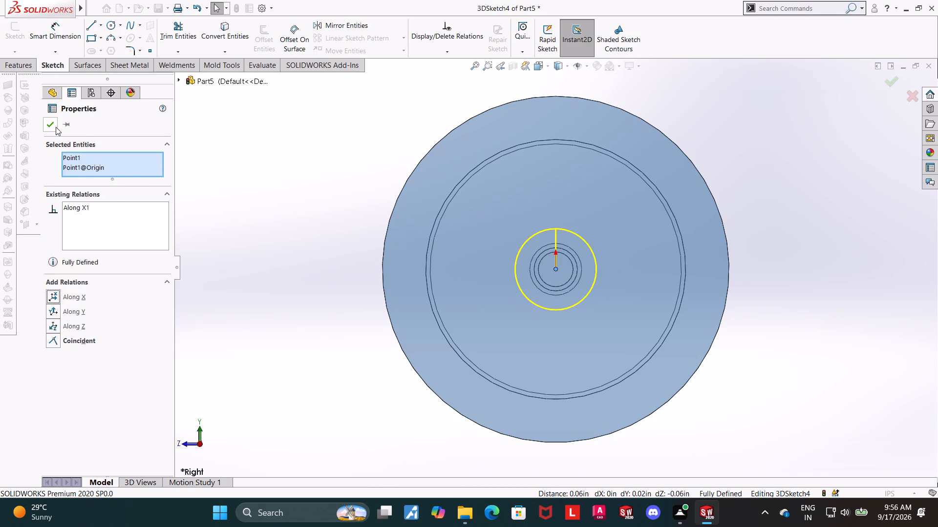
click(56, 127)
middle_drag(214, 255, 236, 262)
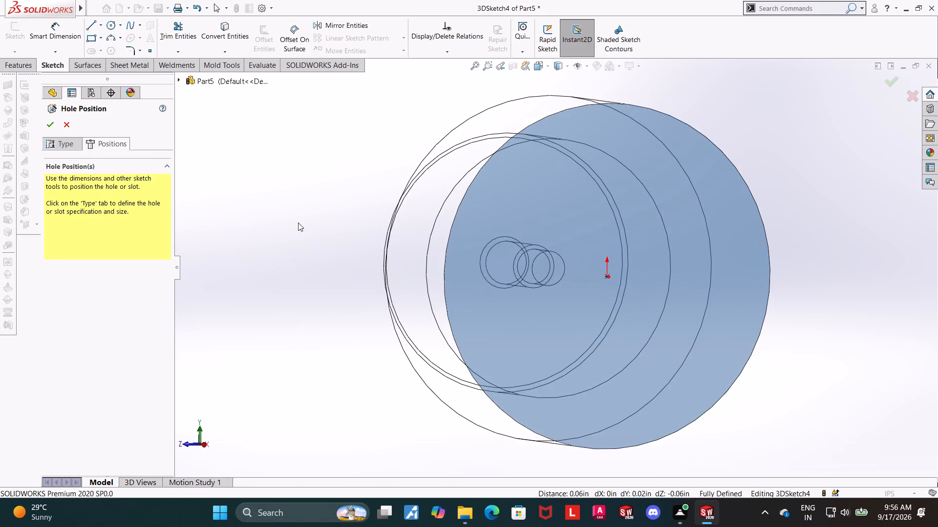
middle_drag(310, 215, 189, 178)
scroll(189, 178, up, 1)
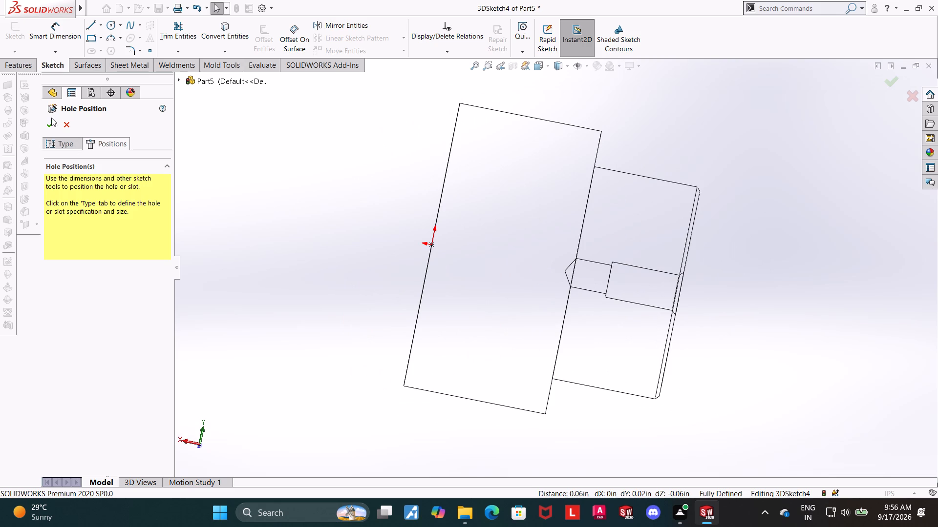
click(52, 122)
middle_drag(259, 257, 268, 257)
click(288, 296)
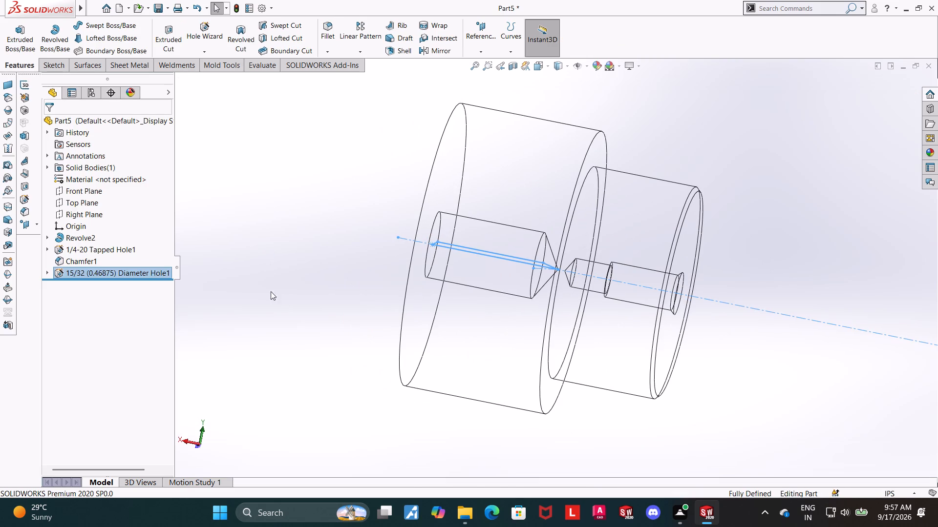
scroll(260, 275, up, 3)
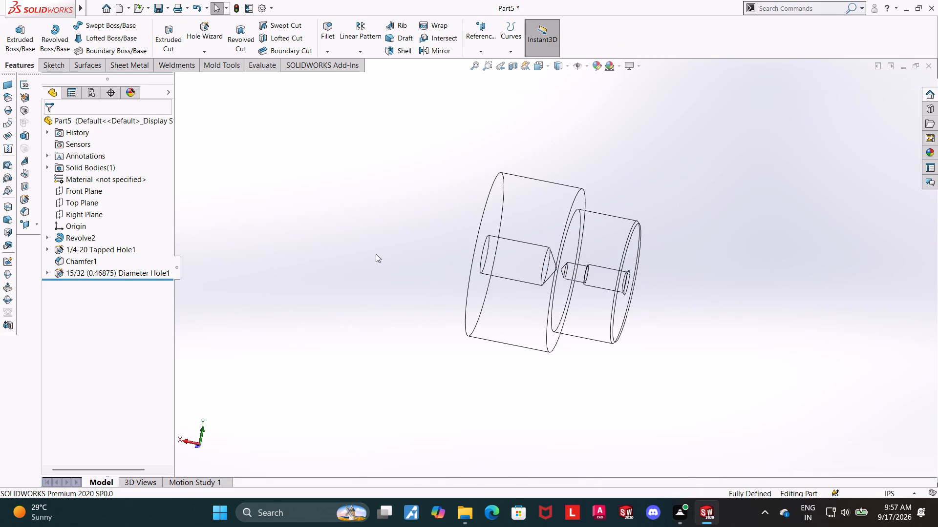
Reopen the 15/32 hole feature for editing its specification.
click(138, 271)
click(144, 245)
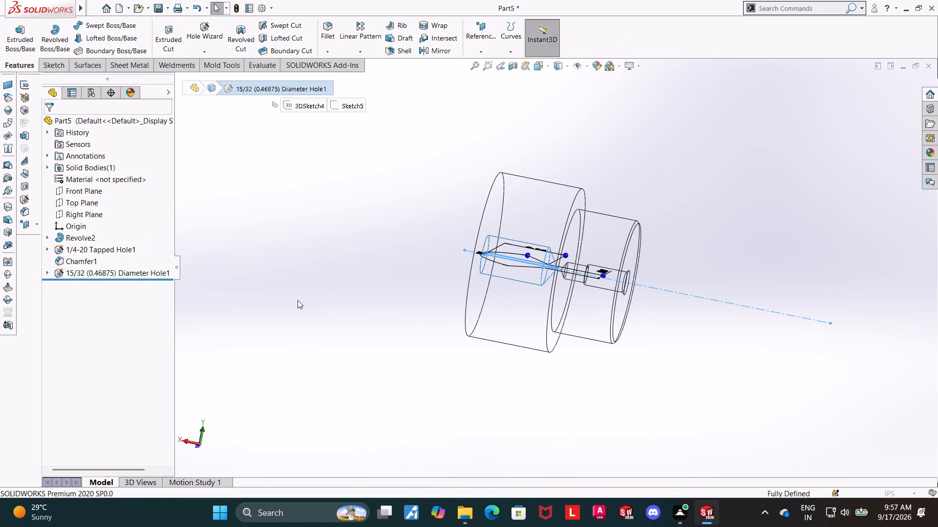
middle_click(306, 300)
scroll(113, 353, down, 3)
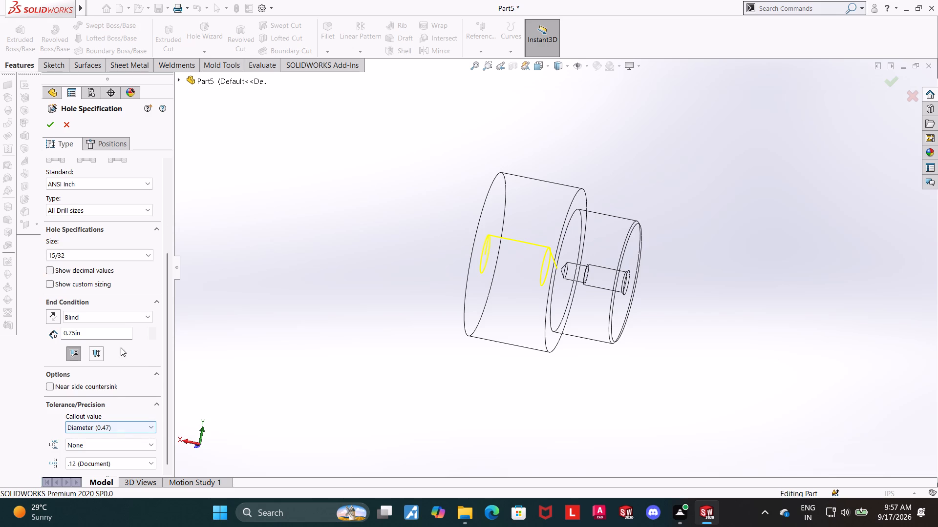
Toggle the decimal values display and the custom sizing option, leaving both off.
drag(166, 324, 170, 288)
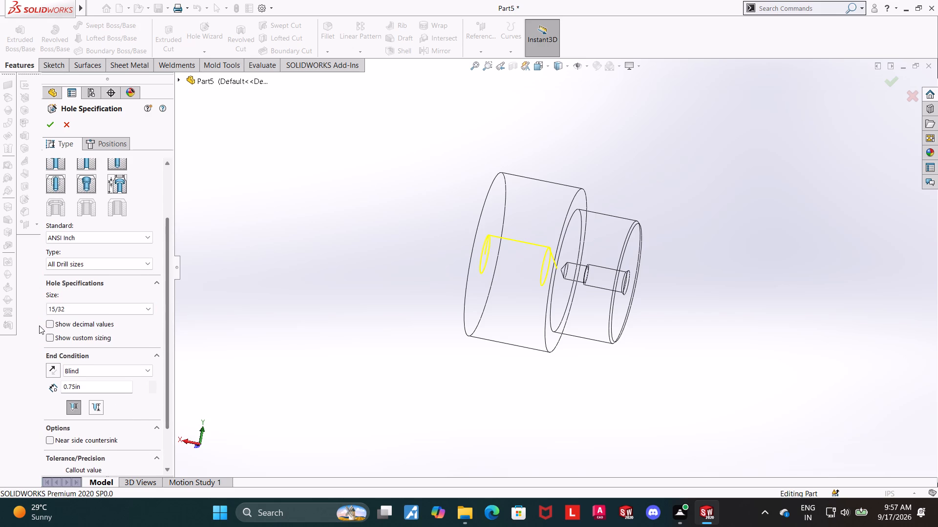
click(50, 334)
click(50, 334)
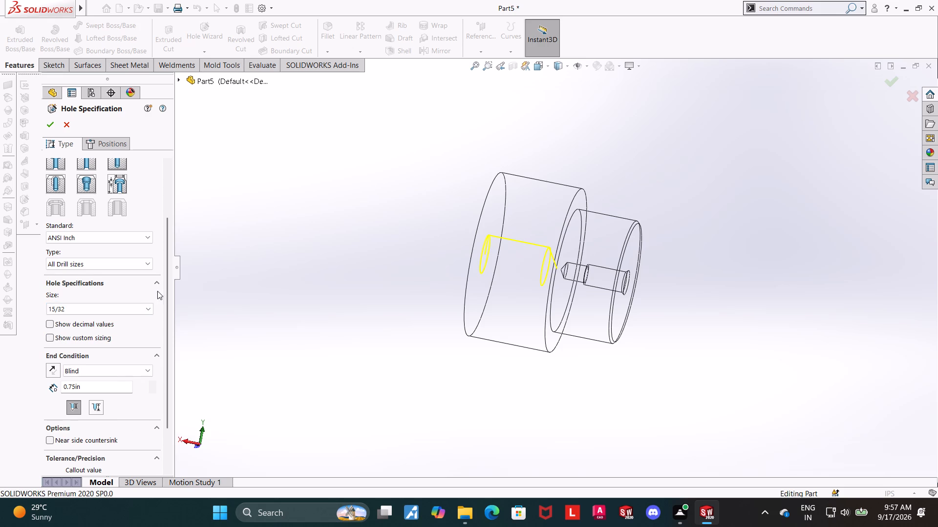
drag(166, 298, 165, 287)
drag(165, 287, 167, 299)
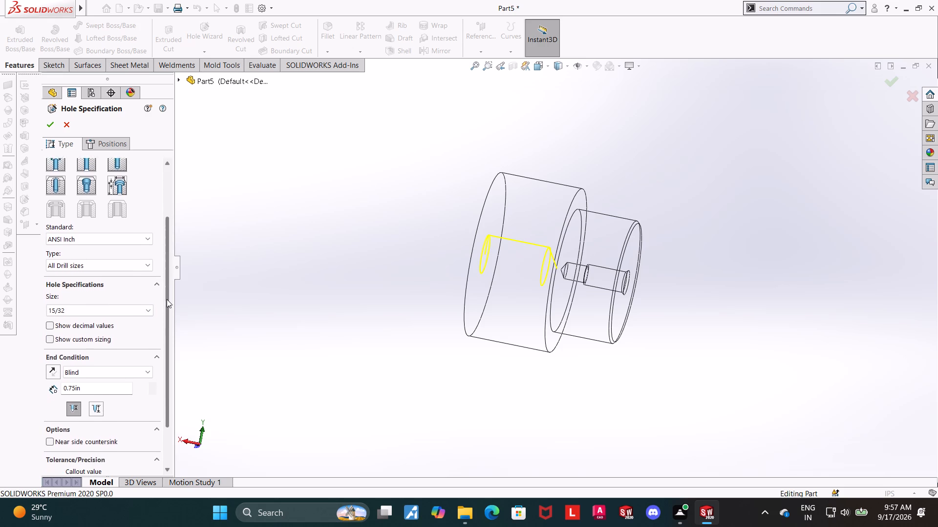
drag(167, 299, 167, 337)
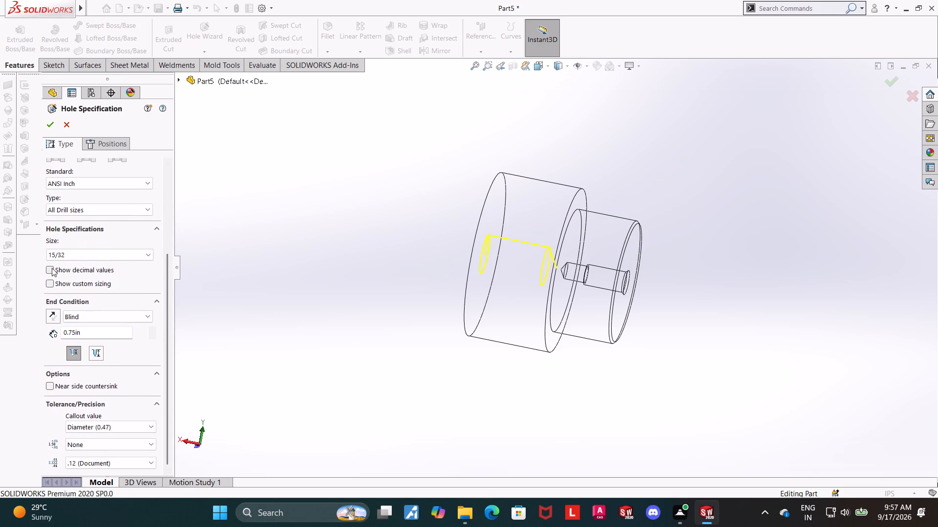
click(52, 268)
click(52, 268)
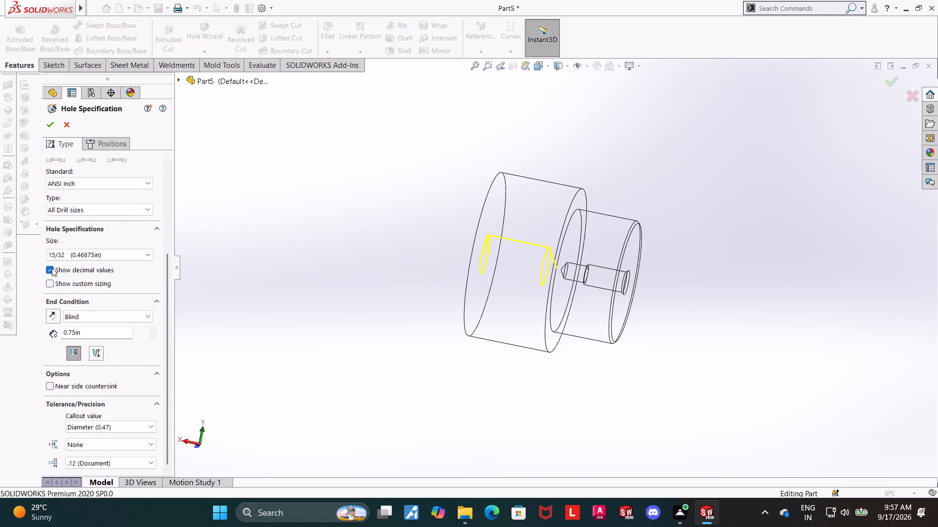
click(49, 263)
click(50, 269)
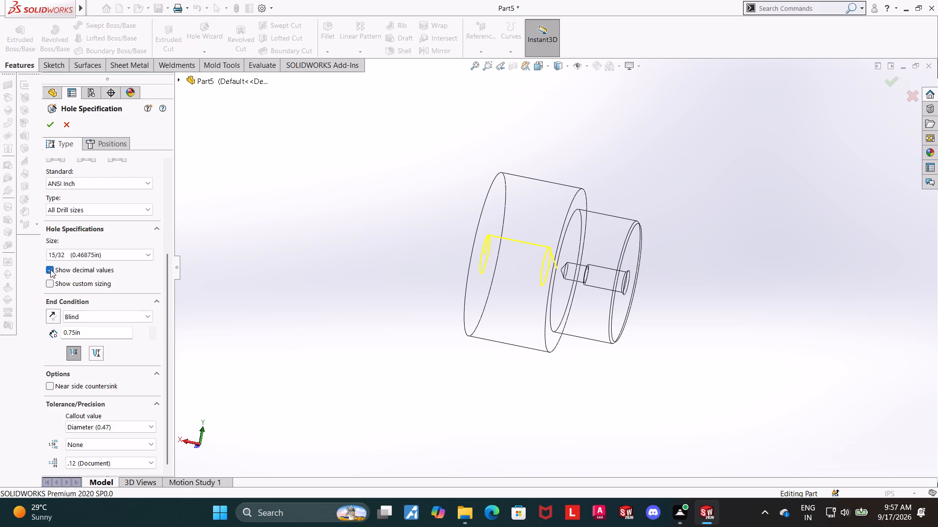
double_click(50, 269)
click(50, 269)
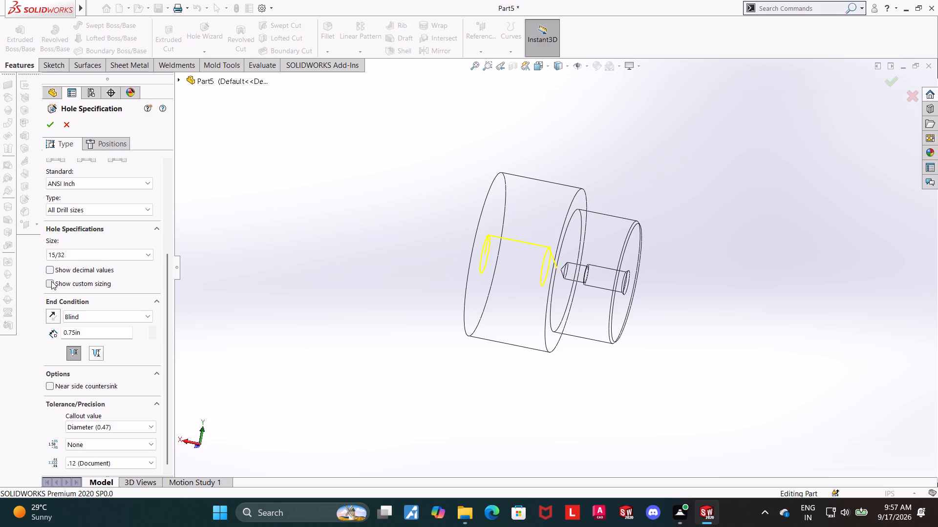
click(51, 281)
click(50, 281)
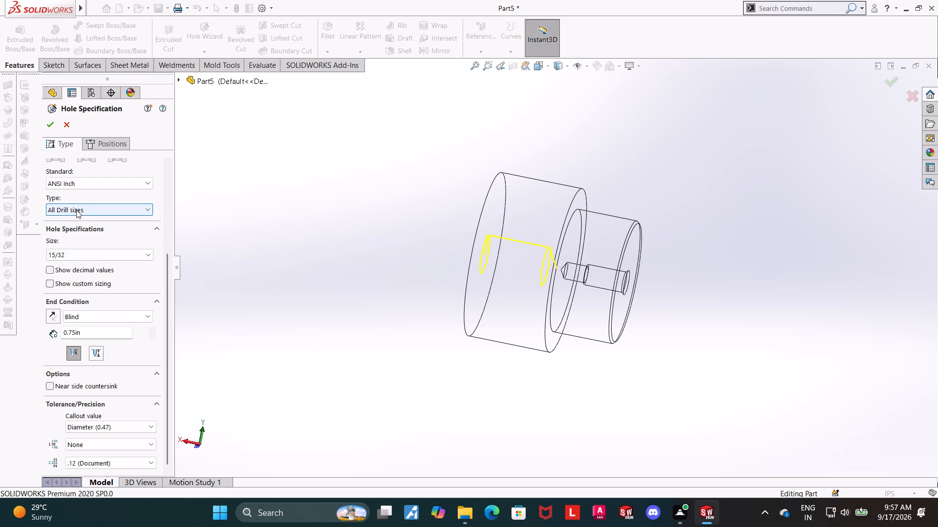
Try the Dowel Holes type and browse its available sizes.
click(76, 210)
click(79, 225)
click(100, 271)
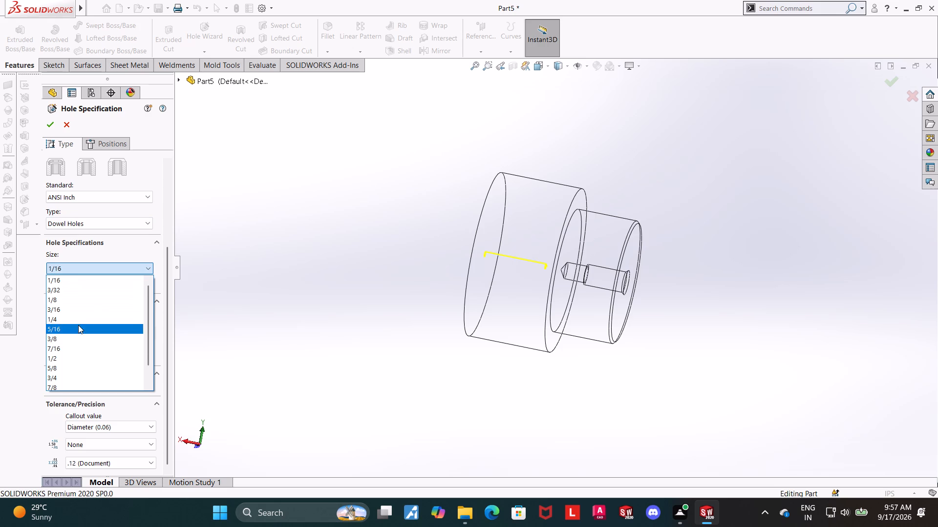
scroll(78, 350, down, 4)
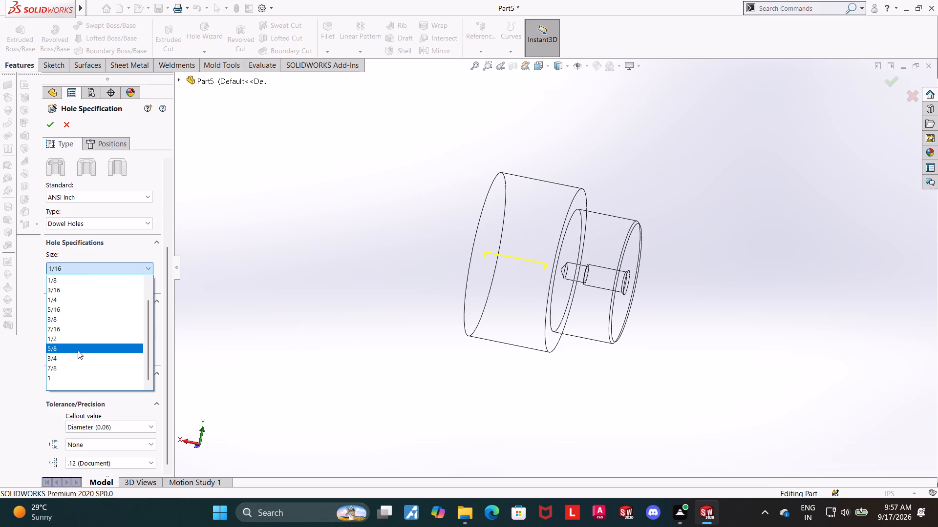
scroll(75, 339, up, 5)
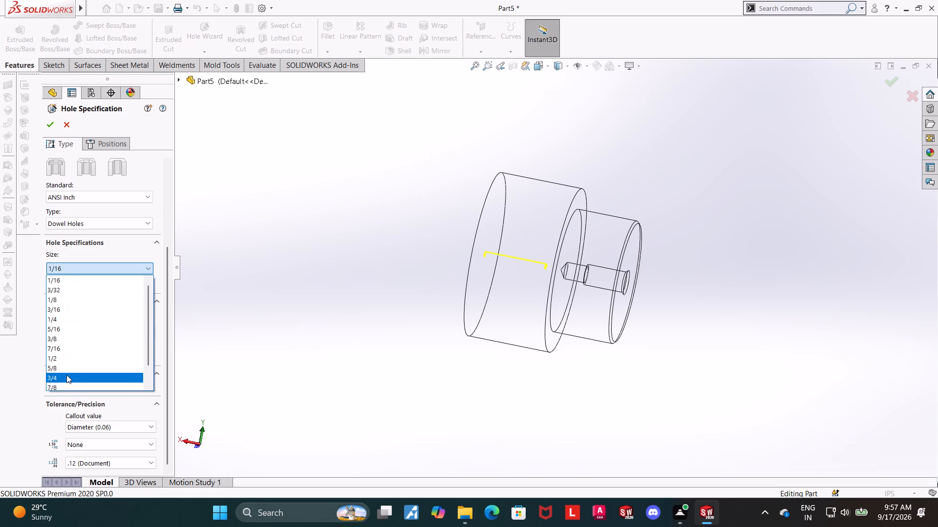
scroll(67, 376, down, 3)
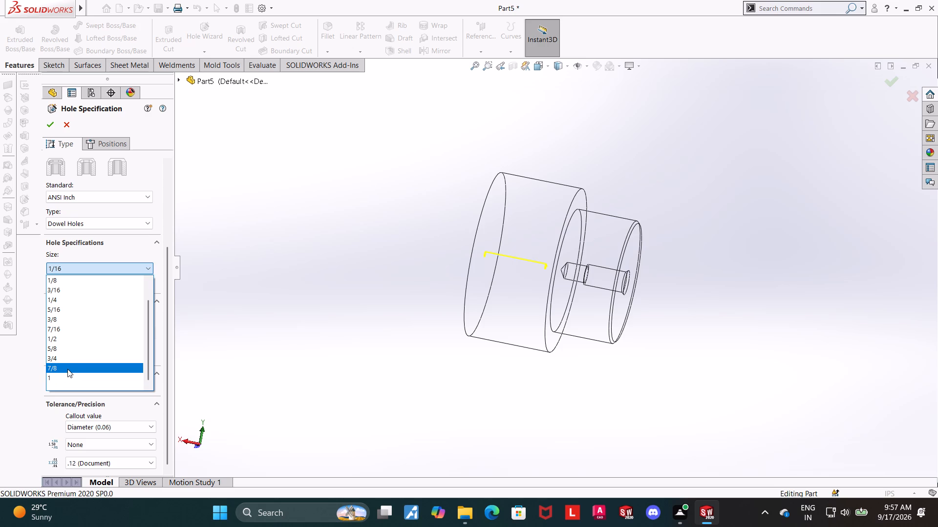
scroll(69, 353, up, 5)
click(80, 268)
Set the hole type to Fractional Drill Sizes with size 15/32.
click(88, 224)
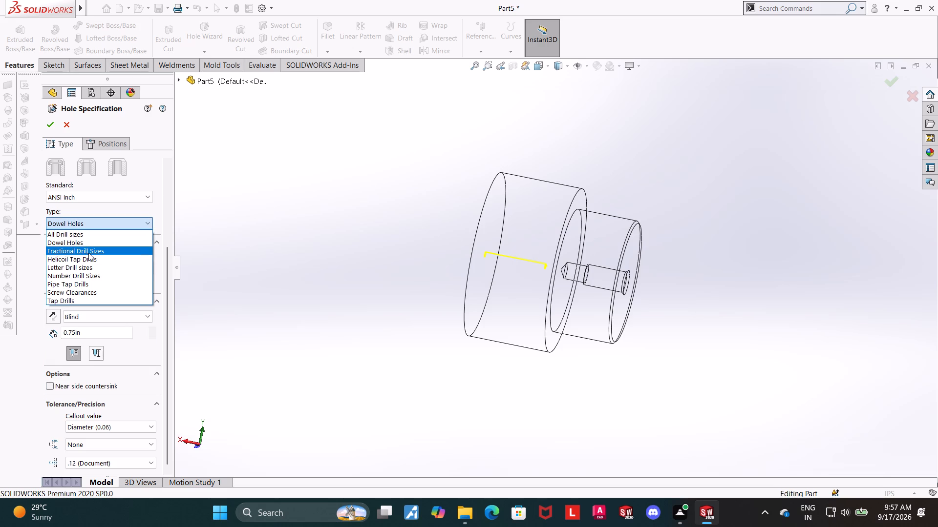
click(88, 249)
click(87, 267)
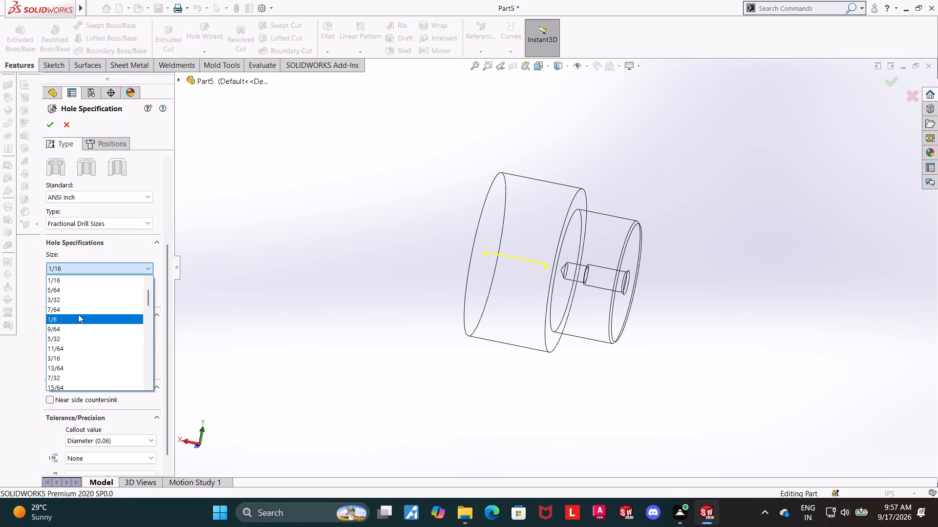
scroll(79, 332, down, 2)
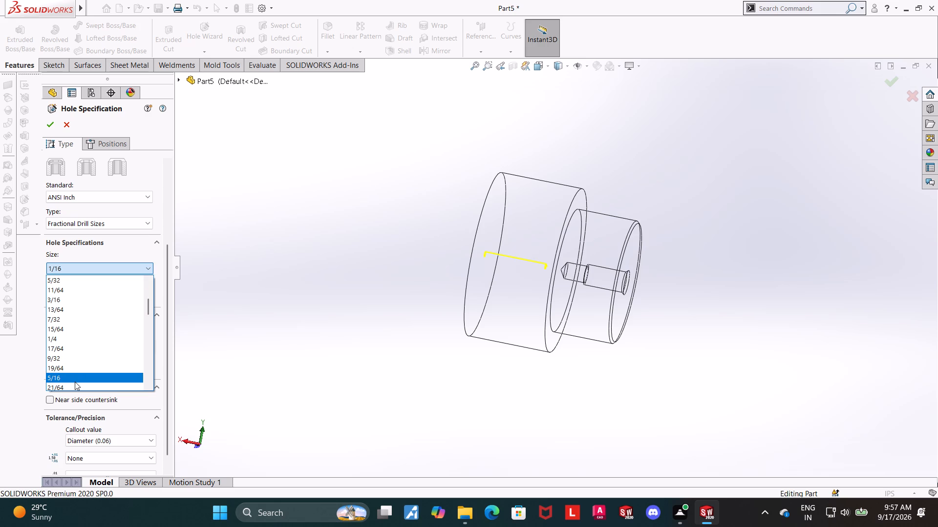
scroll(77, 375, down, 3)
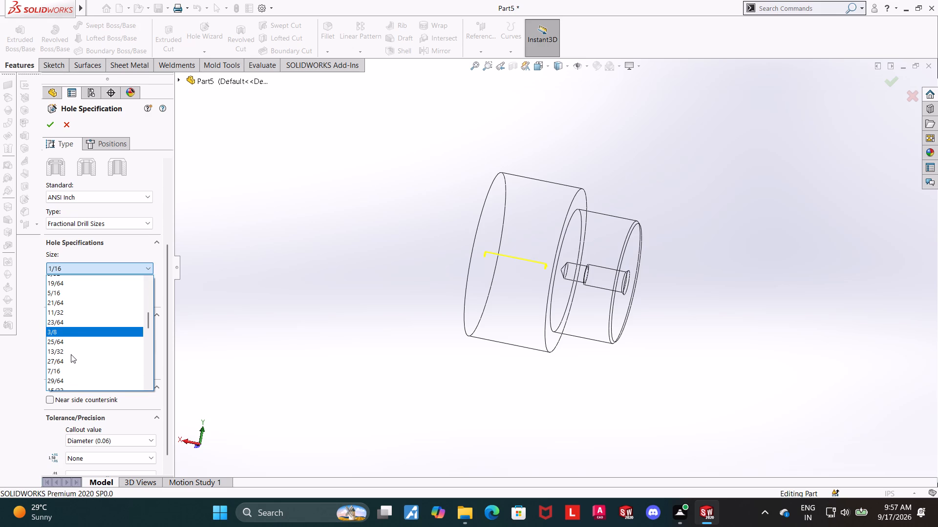
scroll(70, 361, down, 1)
click(65, 357)
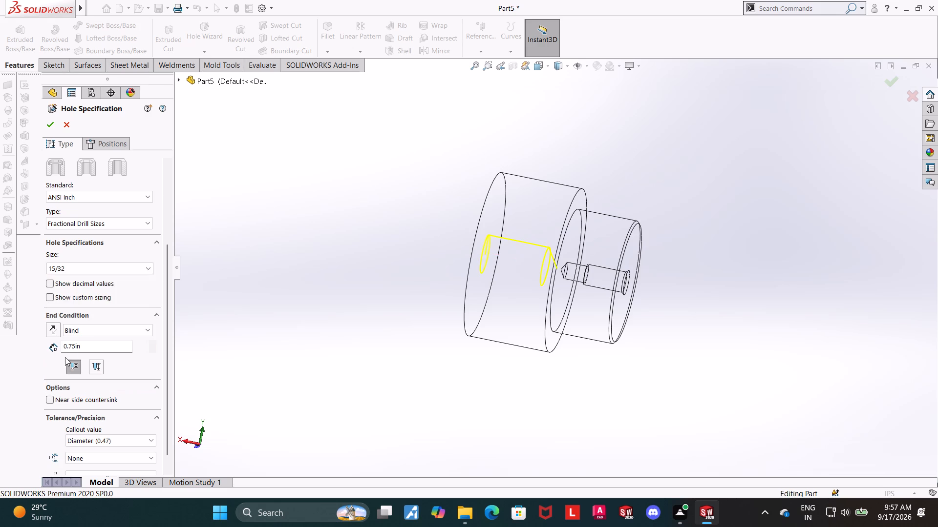
Turn on custom sizing and set the hole diameter to 0.5 in.
drag(165, 354, 165, 356)
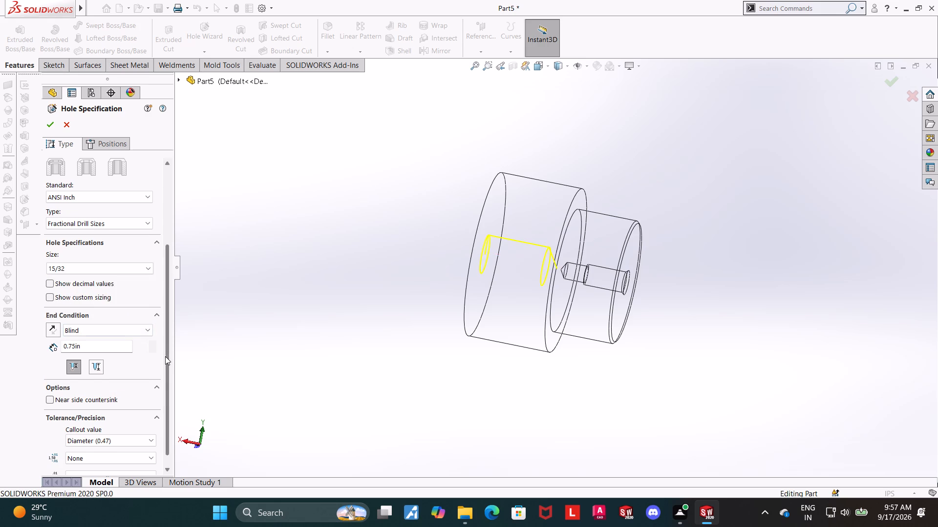
drag(165, 356, 167, 394)
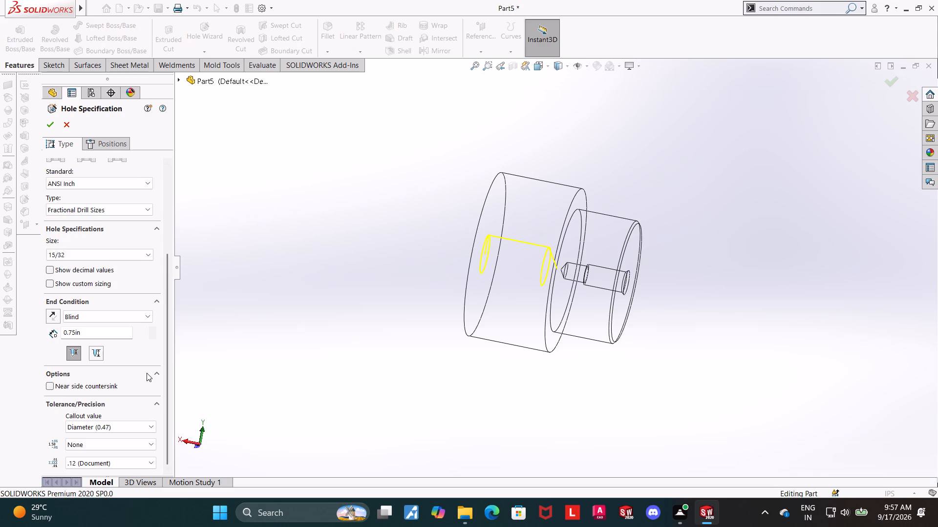
click(147, 373)
click(150, 383)
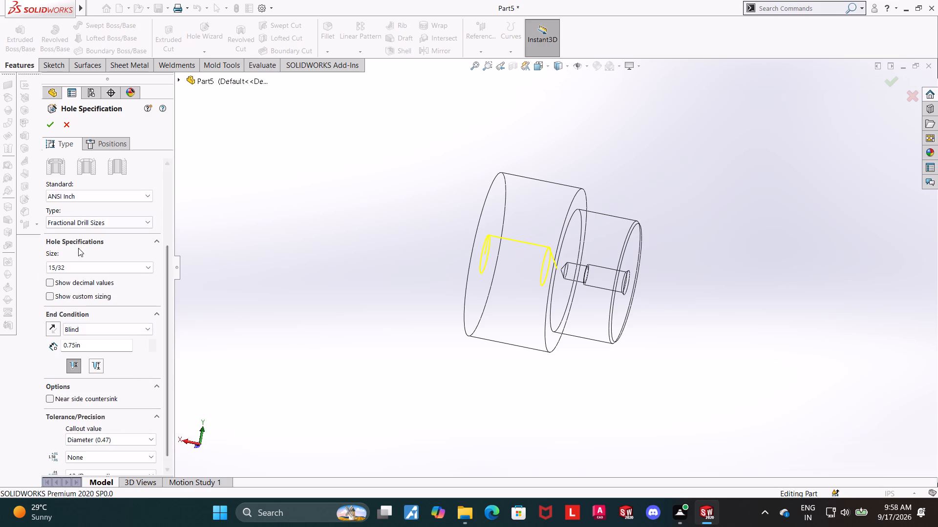
click(51, 297)
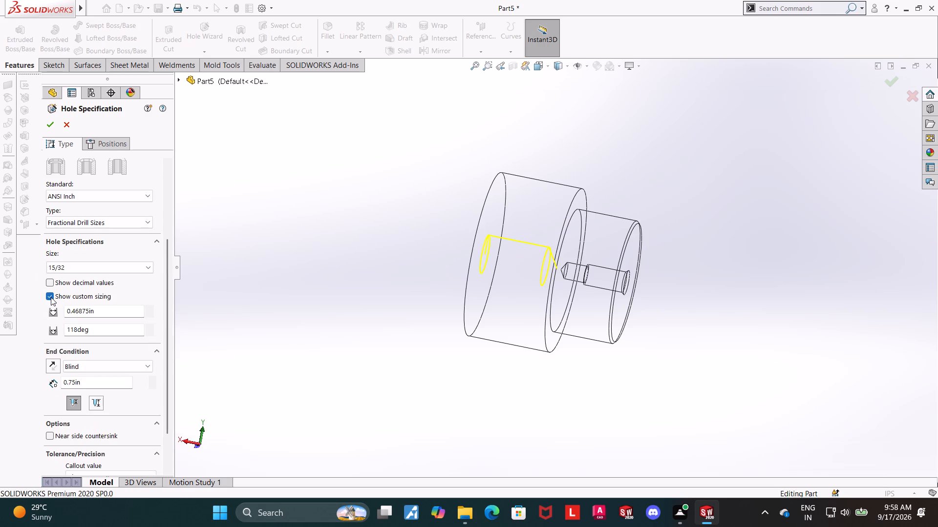
drag(107, 313, 72, 313)
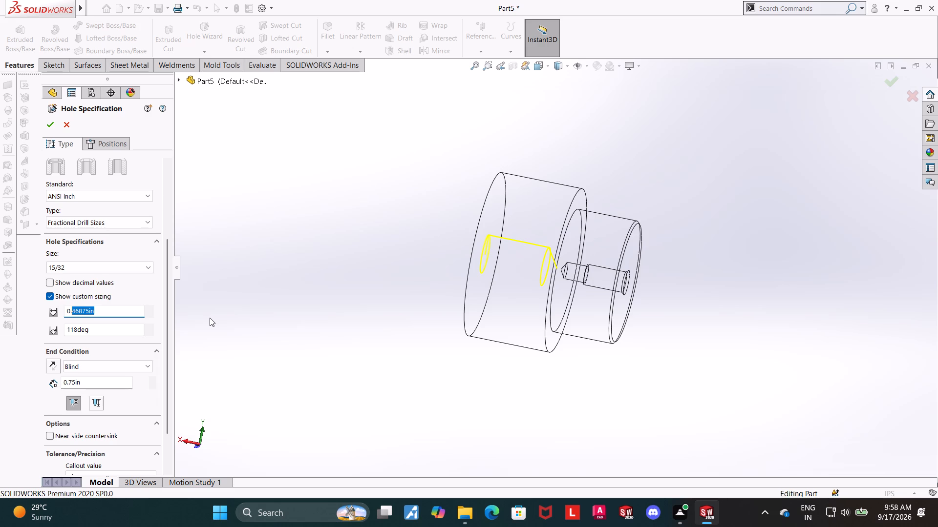
key(5)
key(Return)
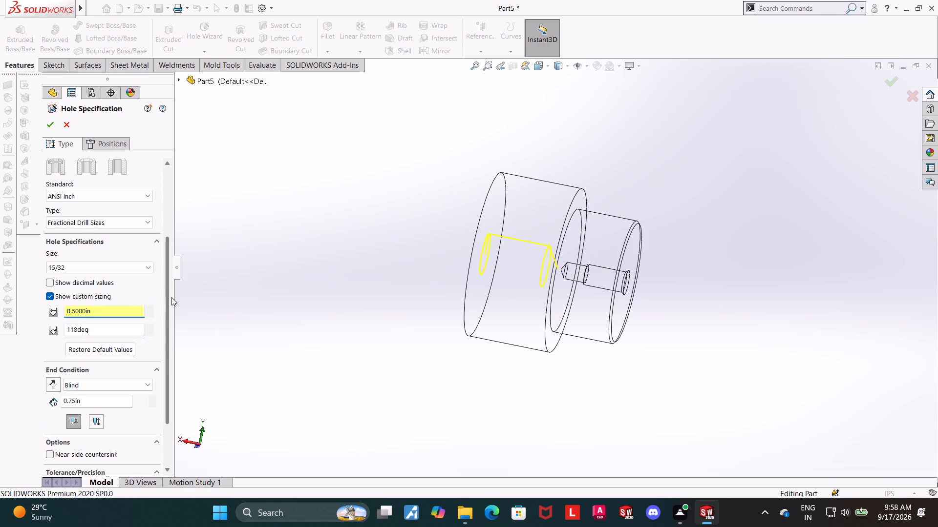
drag(168, 300, 166, 366)
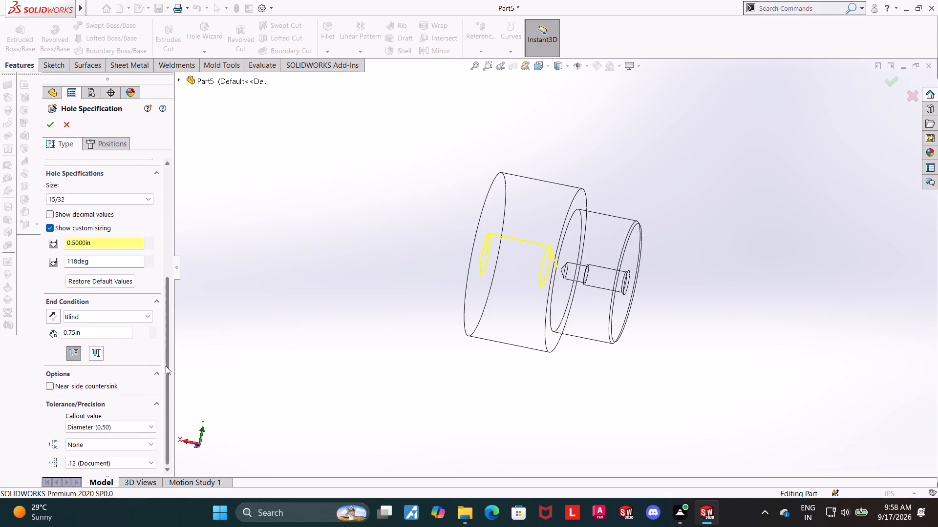
drag(166, 366, 174, 263)
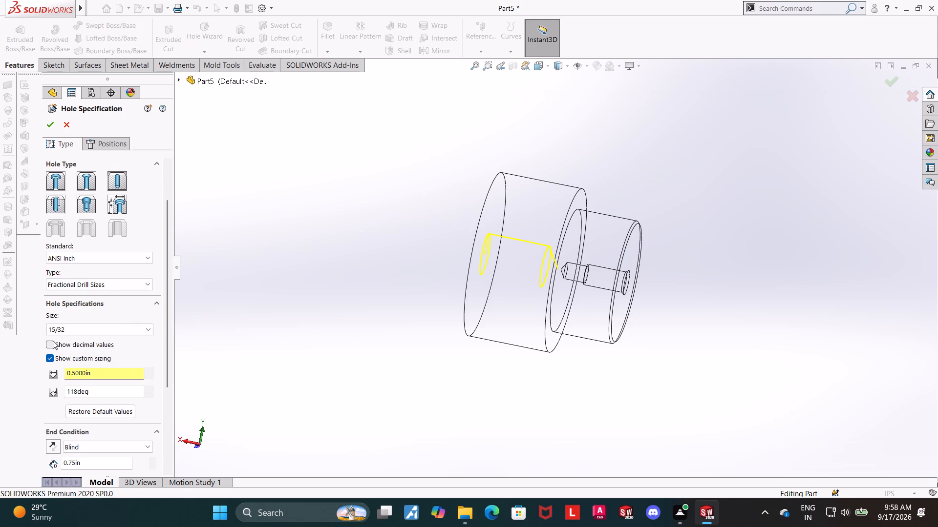
Create the 0.5 in diameter fractional drill hole with the settings already chosen.
click(169, 283)
drag(169, 283, 169, 220)
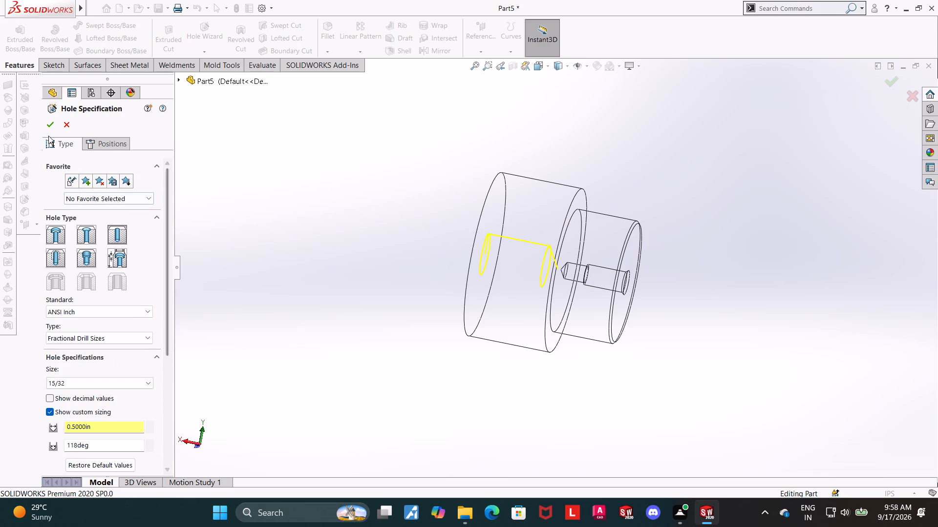
click(46, 132)
click(49, 125)
Change the part's display from wireframe to shaded with edges.
click(234, 237)
middle_drag(237, 238, 260, 244)
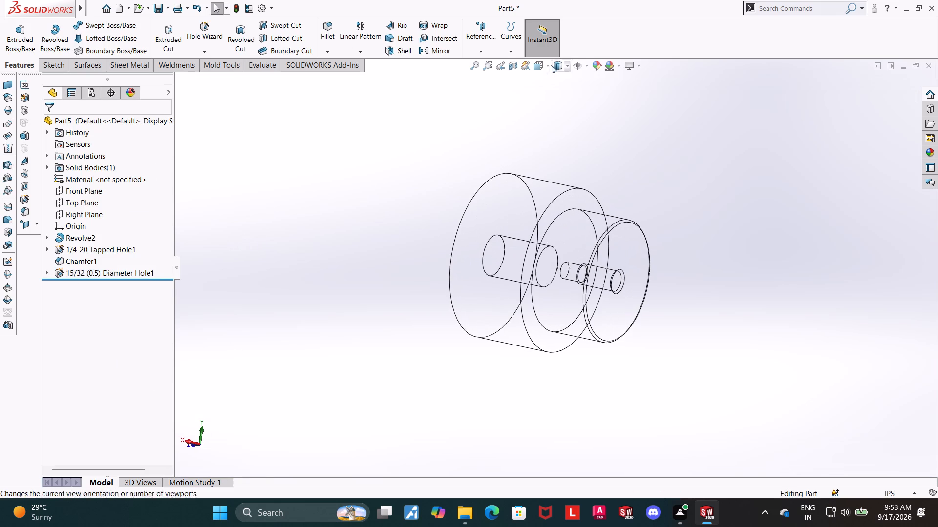
click(554, 61)
click(554, 82)
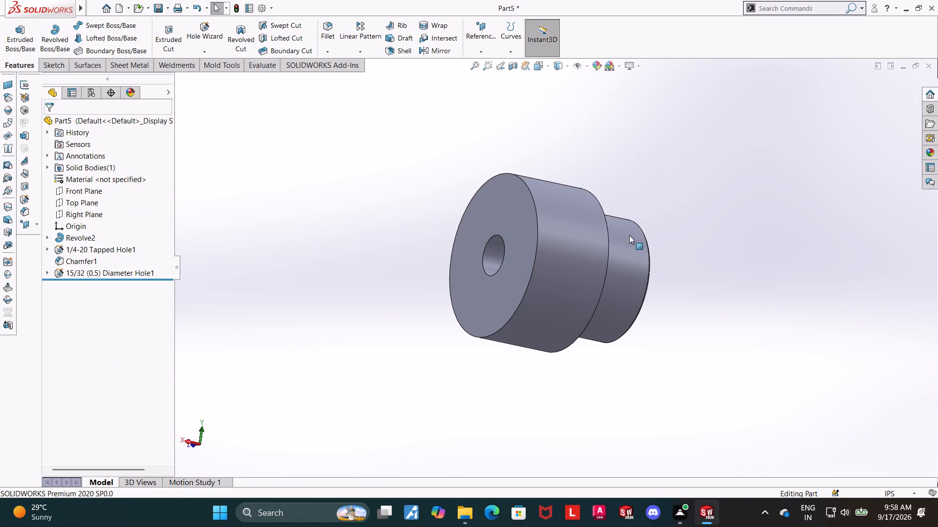
scroll(470, 275, up, 3)
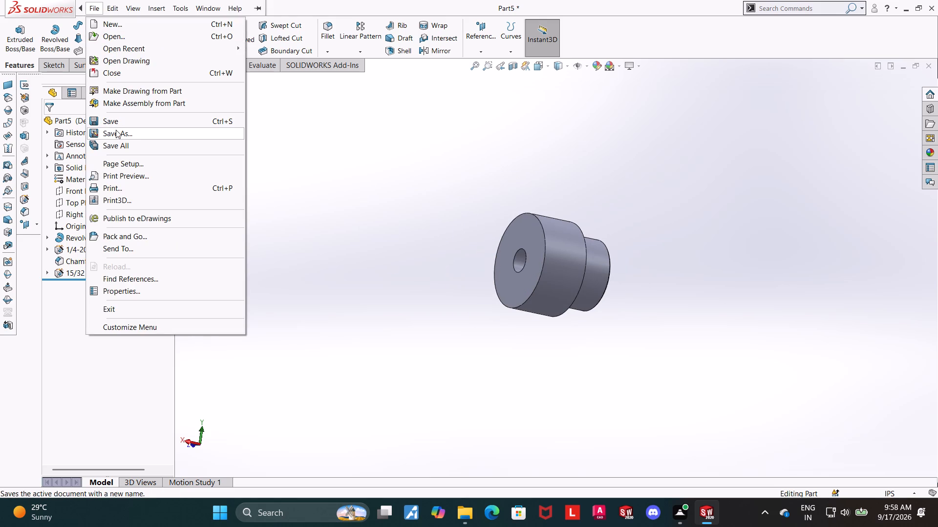
Save the part in the Downloads folder as Male lathe part.
double_click(116, 130)
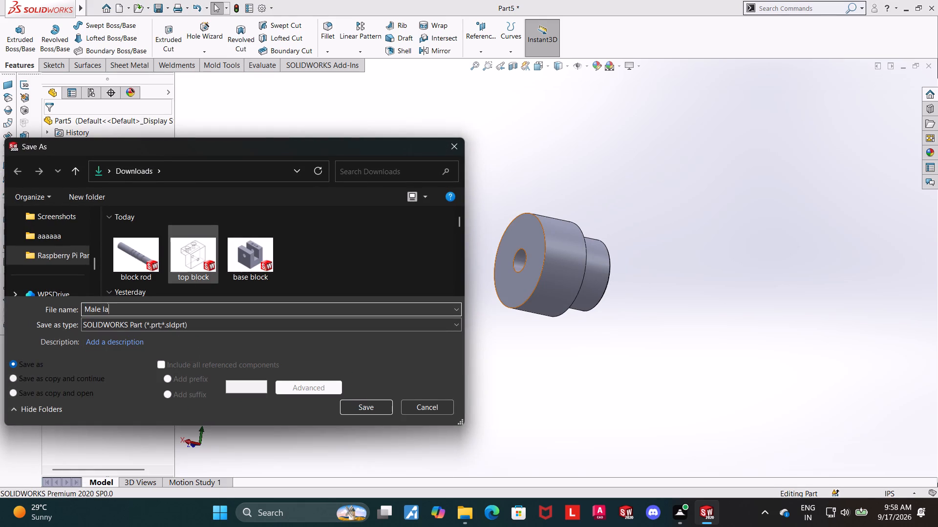
key(Return)
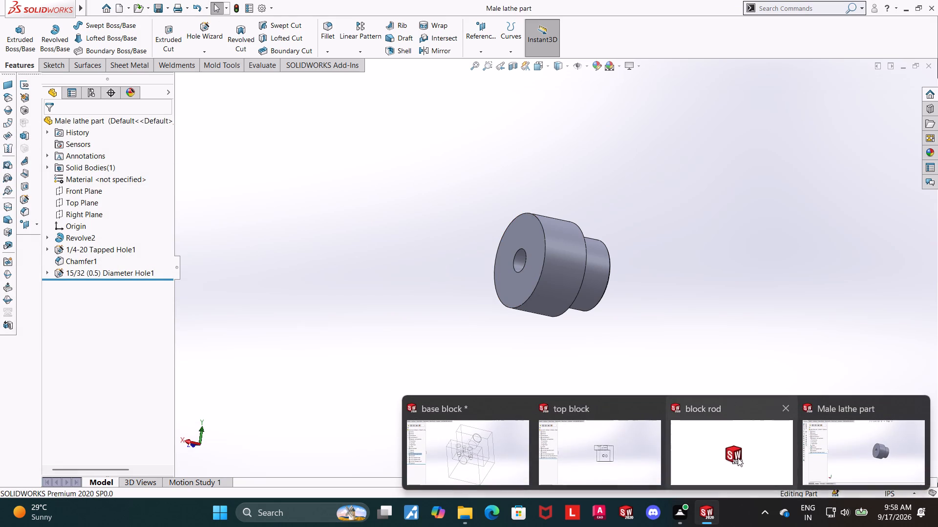
Switch to the block rod document and create a new part from there.
click(738, 458)
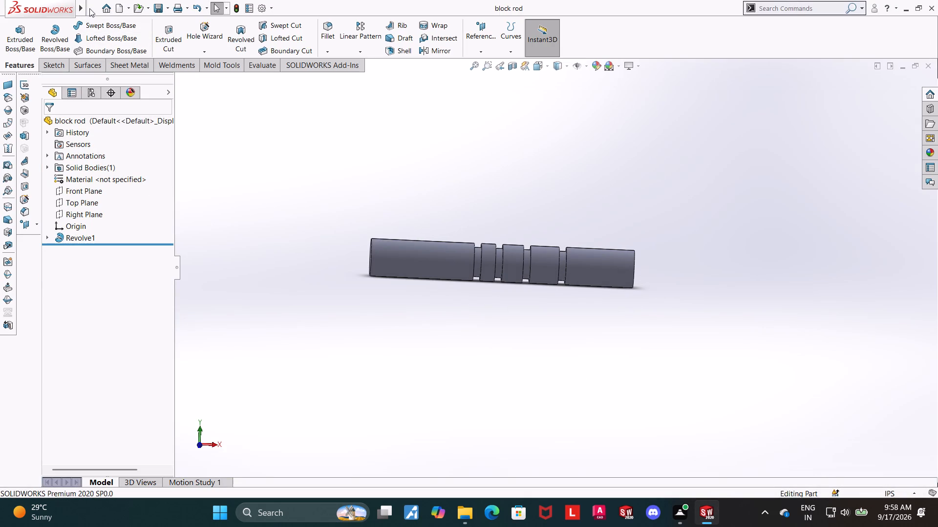
click(118, 25)
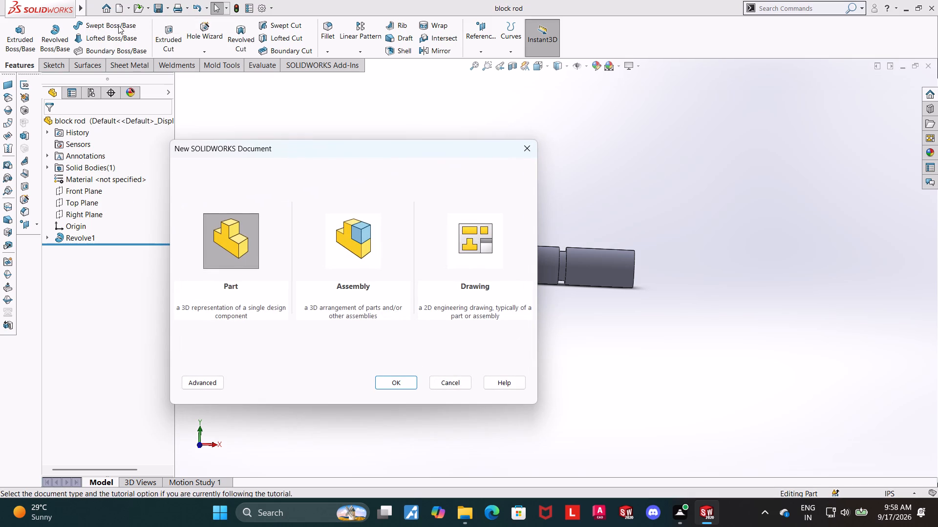
double_click(252, 227)
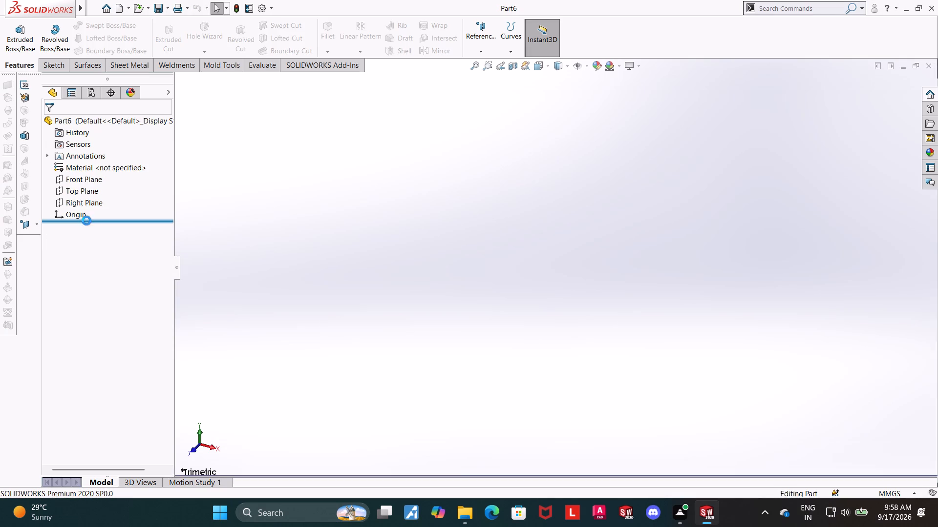
Sketch a closed line rectangle about 42 mm wide and 64 mm high on the Front Plane, with one lower corner at the origin.
click(75, 180)
click(87, 164)
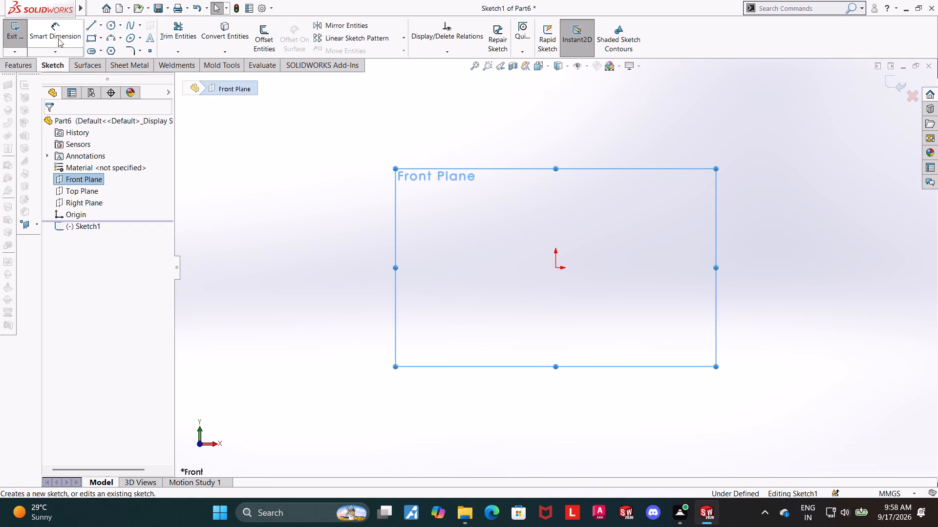
click(94, 27)
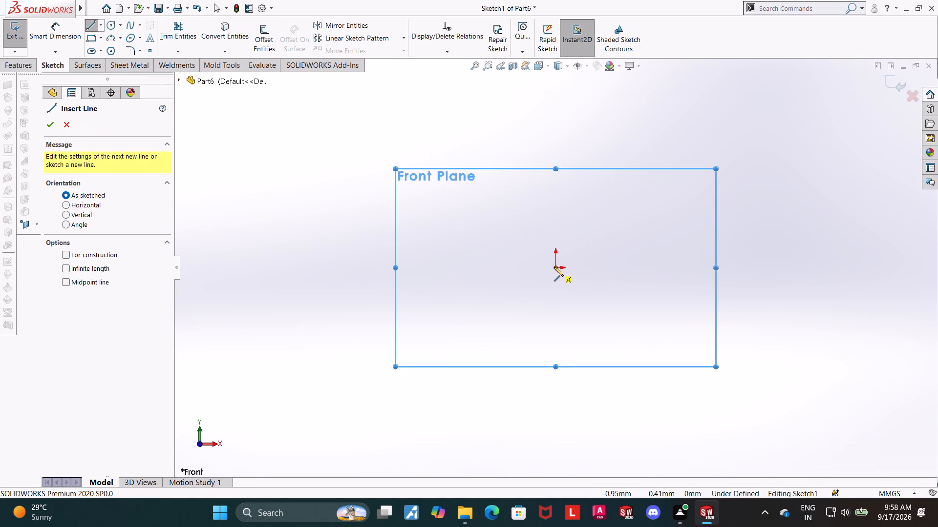
click(554, 267)
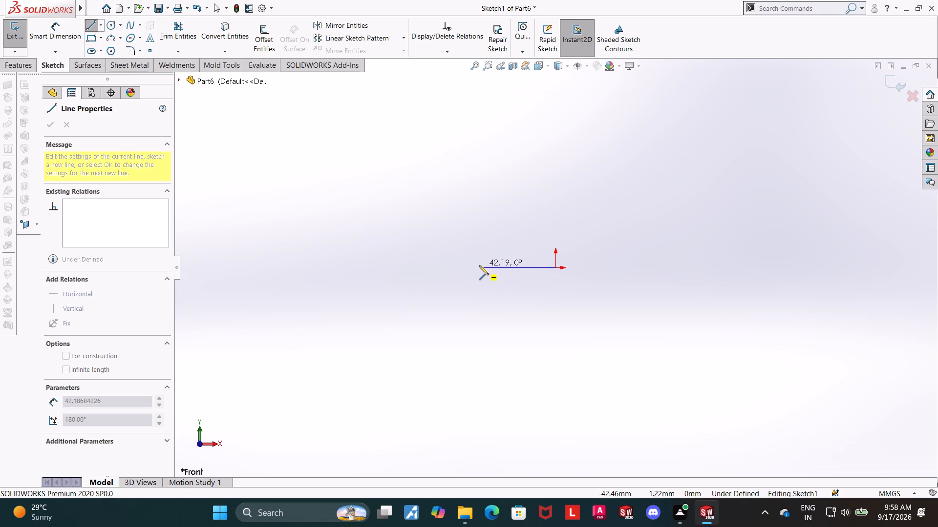
click(479, 265)
click(482, 152)
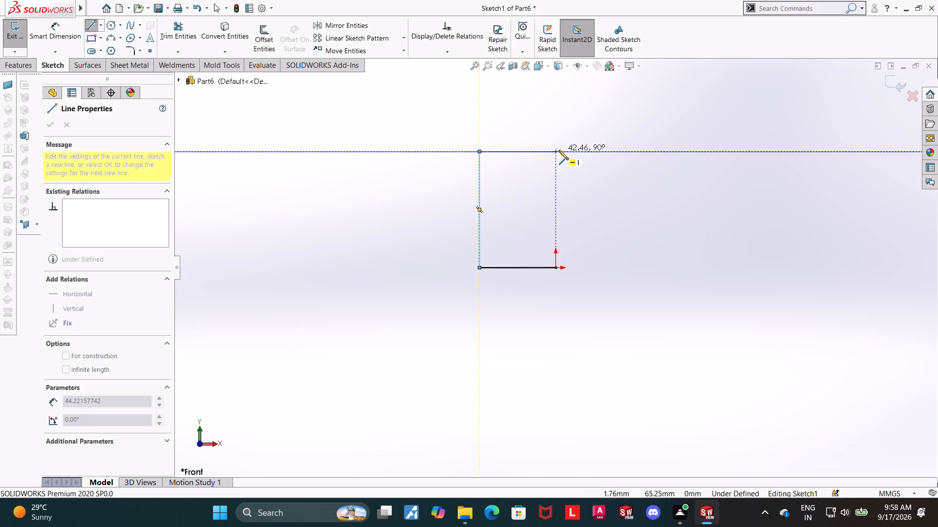
click(557, 153)
click(557, 267)
key(Escape)
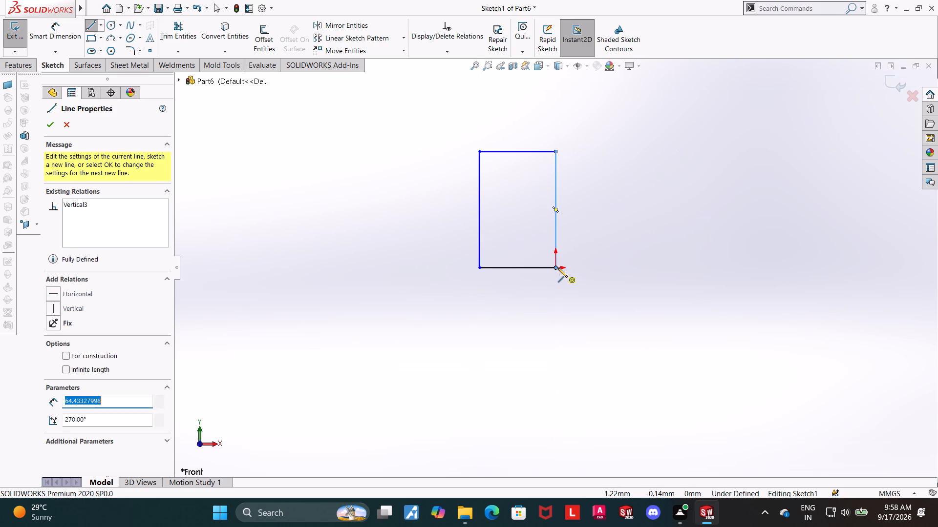
key(Escape)
key(Escape)
key(Escape)
key(Escape)
key(Escape)
key(Escape)
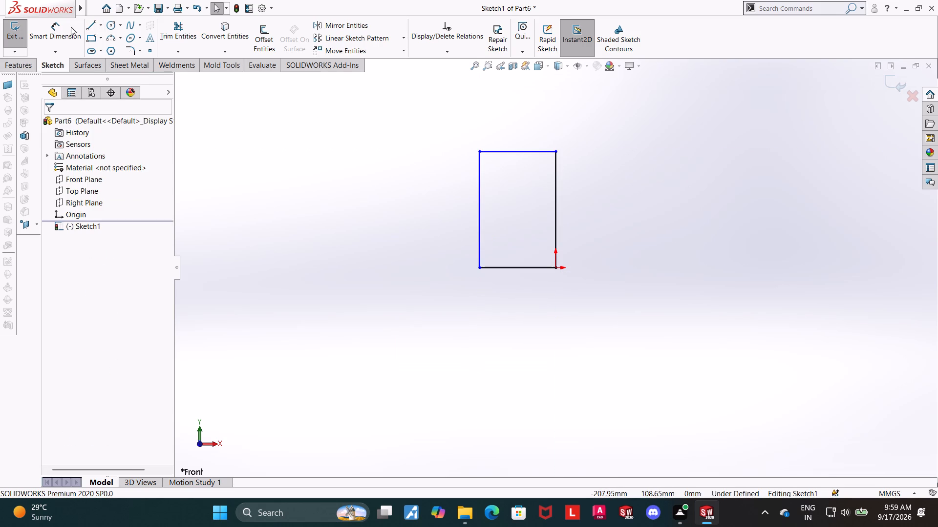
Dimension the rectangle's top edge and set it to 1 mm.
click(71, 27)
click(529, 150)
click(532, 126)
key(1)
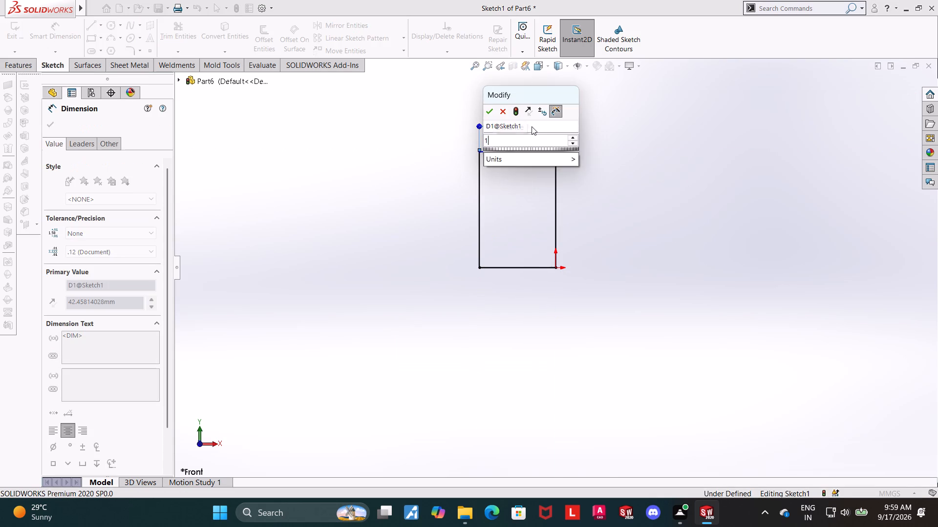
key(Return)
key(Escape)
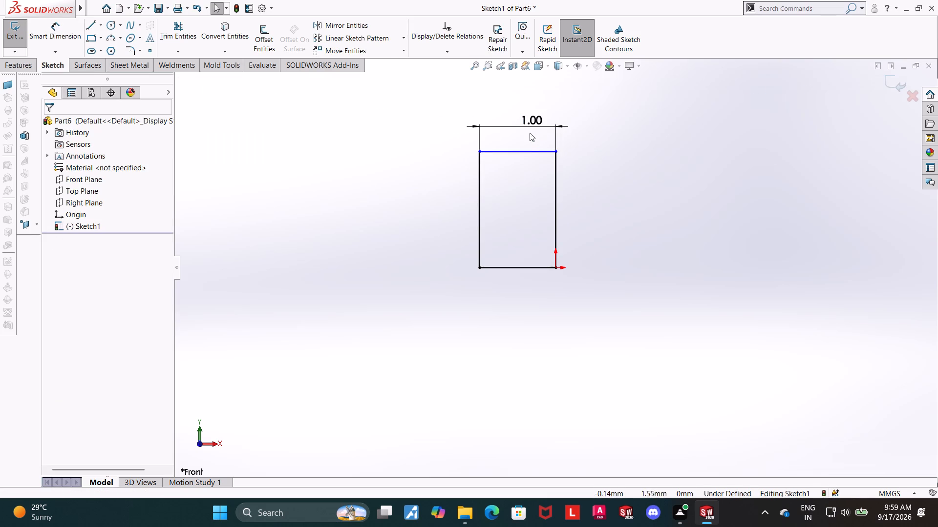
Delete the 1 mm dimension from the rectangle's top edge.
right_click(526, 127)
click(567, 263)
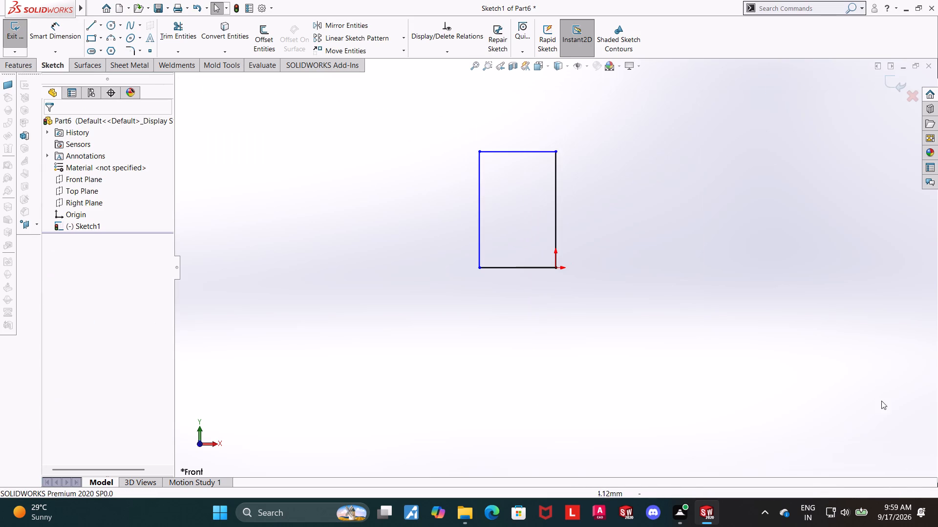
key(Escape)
Change the document units to IPS.
click(893, 496)
click(874, 461)
key(Escape)
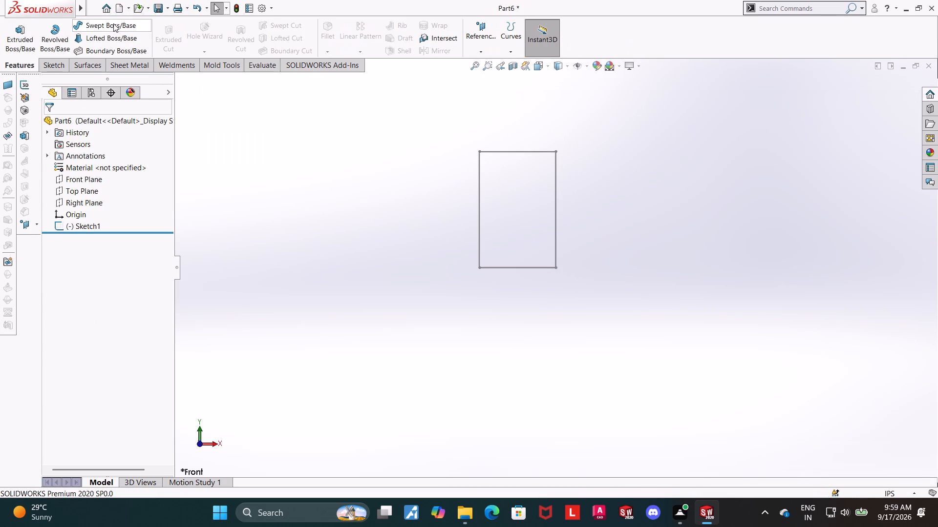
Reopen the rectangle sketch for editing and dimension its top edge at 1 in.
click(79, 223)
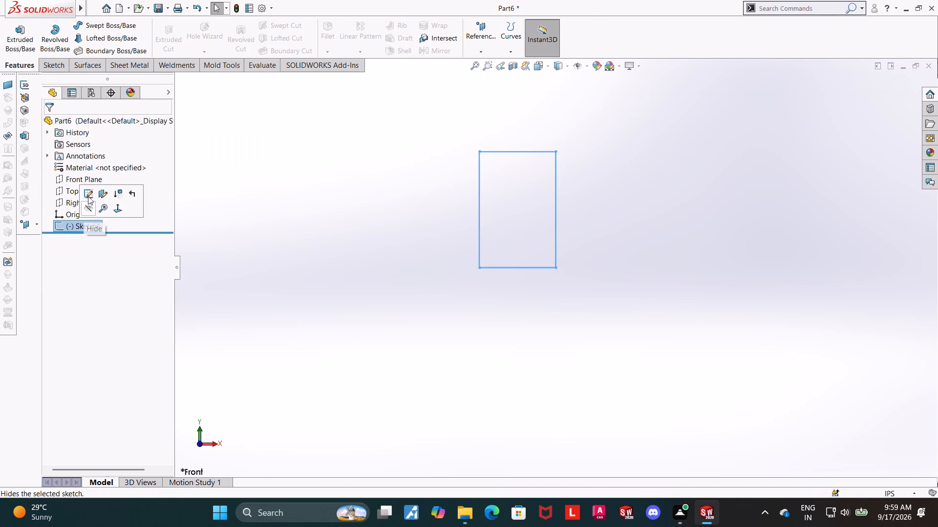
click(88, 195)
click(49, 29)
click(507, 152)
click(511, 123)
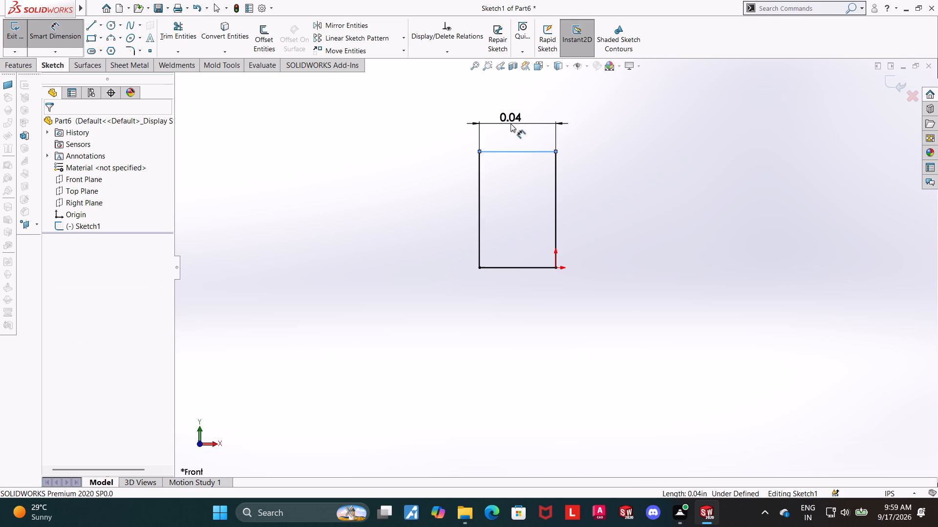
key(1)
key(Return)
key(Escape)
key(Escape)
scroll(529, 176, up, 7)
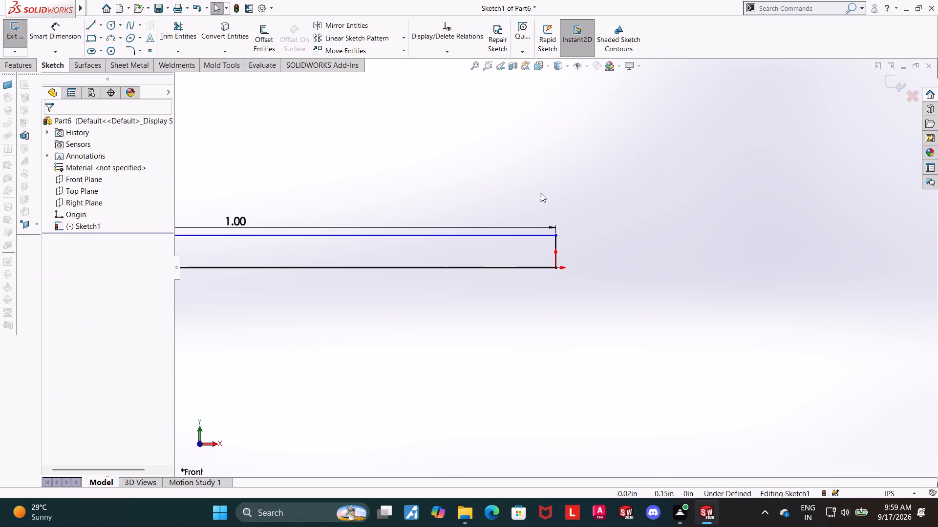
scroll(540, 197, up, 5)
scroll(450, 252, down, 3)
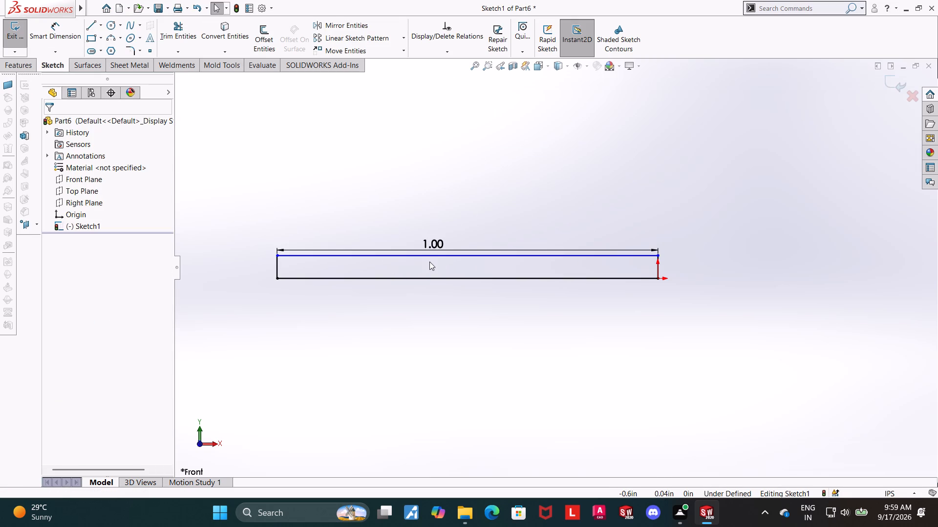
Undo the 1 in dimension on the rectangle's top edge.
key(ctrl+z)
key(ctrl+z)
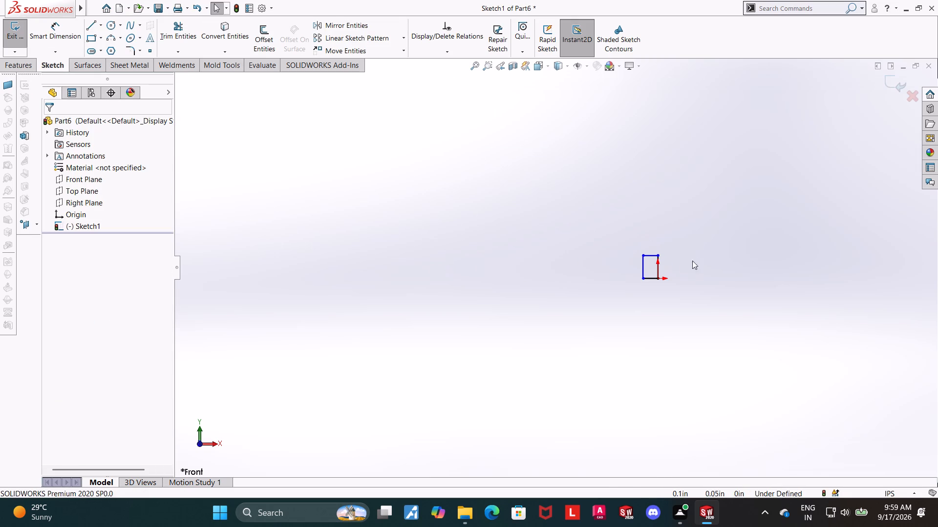
Trim away the rectangle's top edge and redraw it as a horizontal line joining the upper ends of the two vertical sides.
ctrl+scroll(688, 263, down, 4)
click(174, 37)
drag(574, 224, 572, 256)
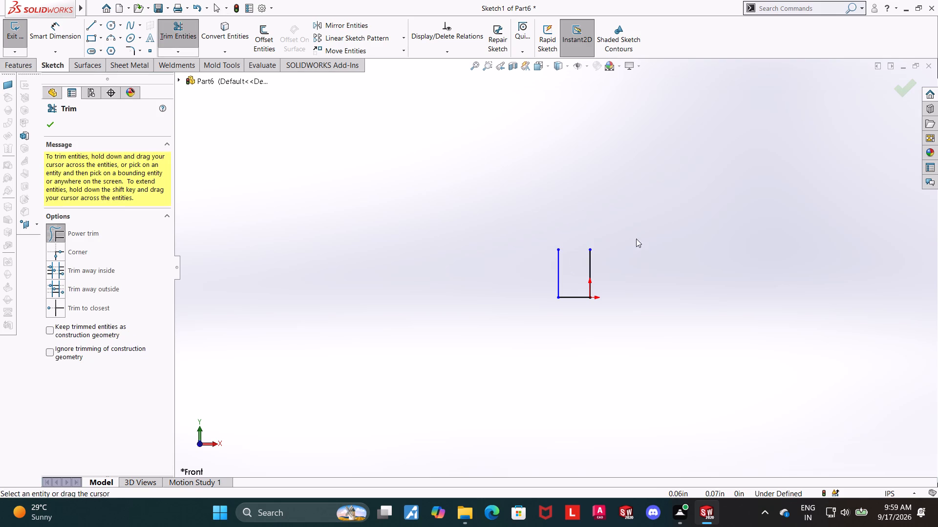
key(Escape)
key(Escape)
click(97, 21)
scroll(514, 207, up, 1)
scroll(544, 229, down, 4)
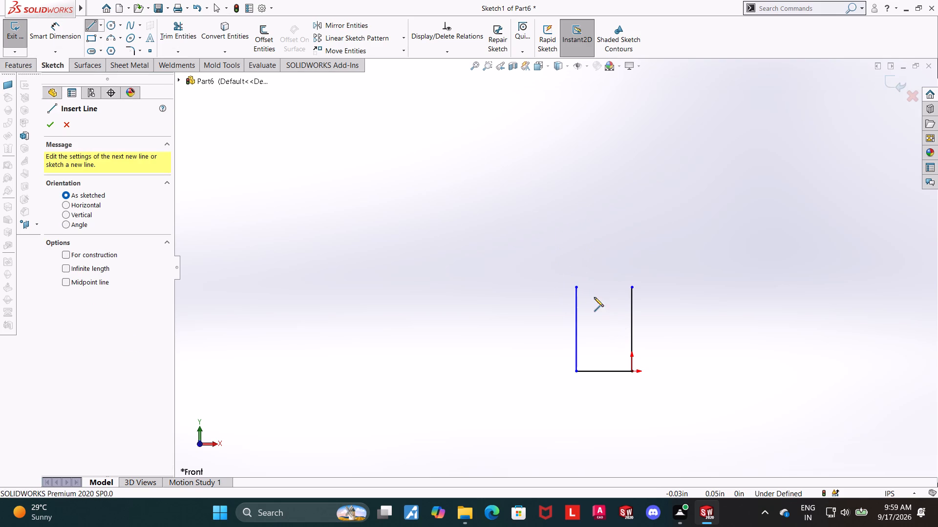
click(575, 287)
click(631, 286)
key(Escape)
key(Escape)
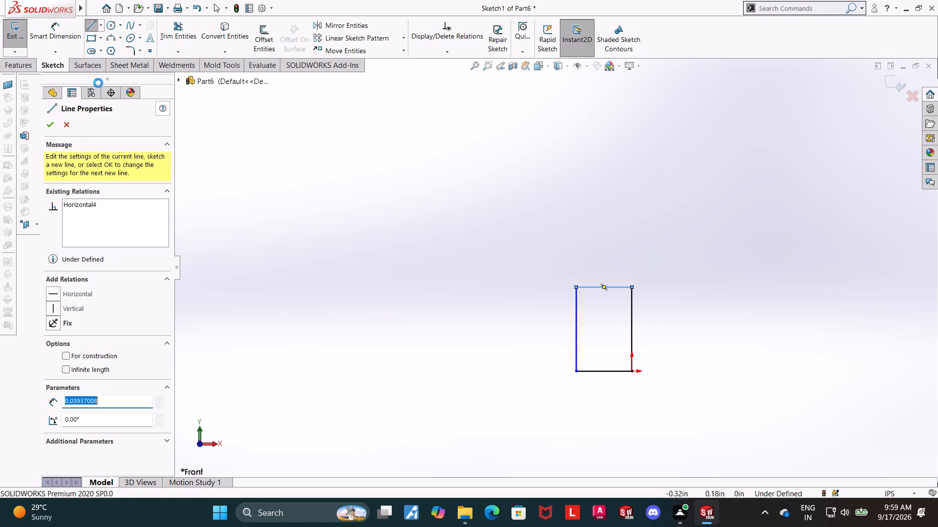
Dimension the redrawn top edge and set the rectangle's width to 1 in.
click(42, 45)
click(606, 289)
click(607, 258)
key(1)
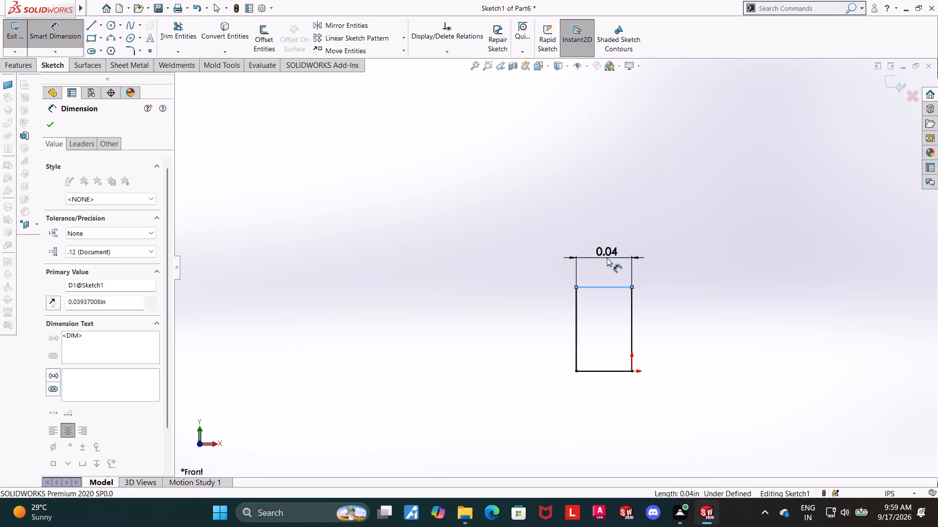
key(Return)
key(Escape)
scroll(599, 301, up, 8)
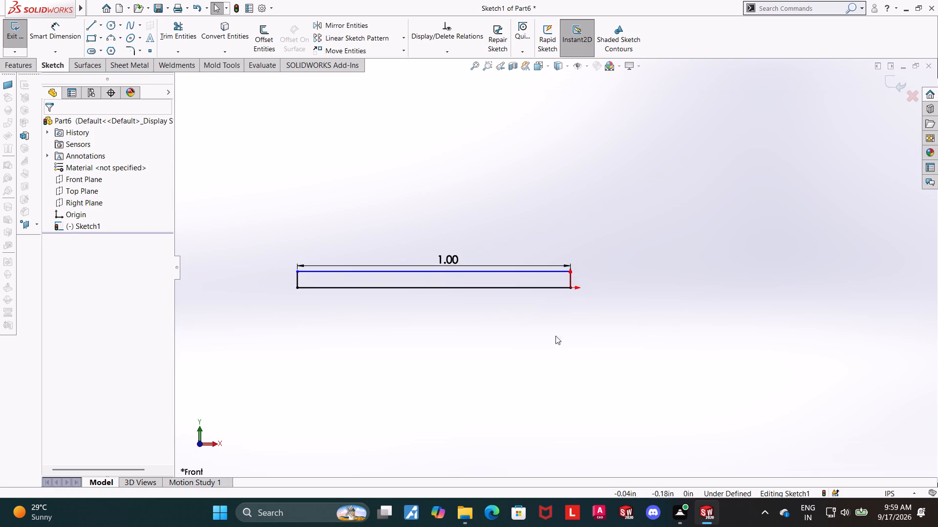
scroll(555, 336, up, 3)
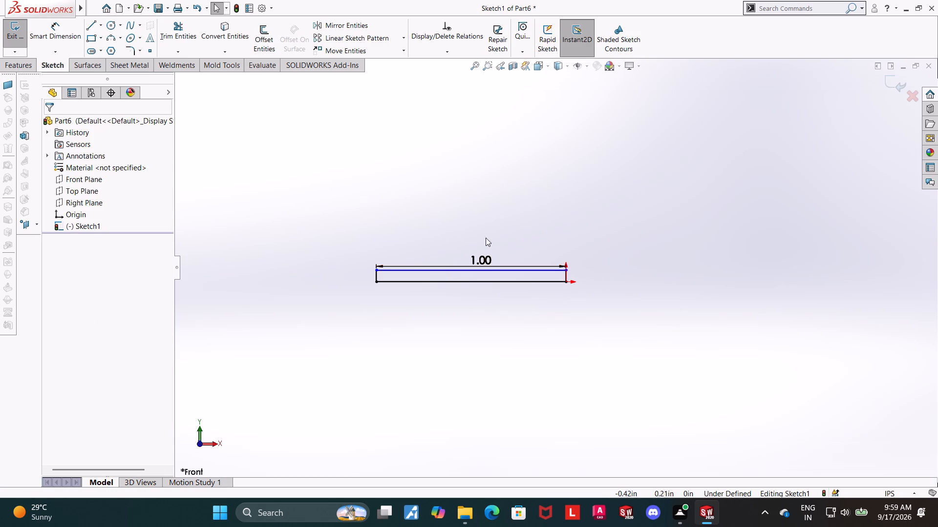
Dimension the distance between the top and bottom edges and set the rectangle's height to 1 in.
scroll(487, 232, down, 1)
click(38, 35)
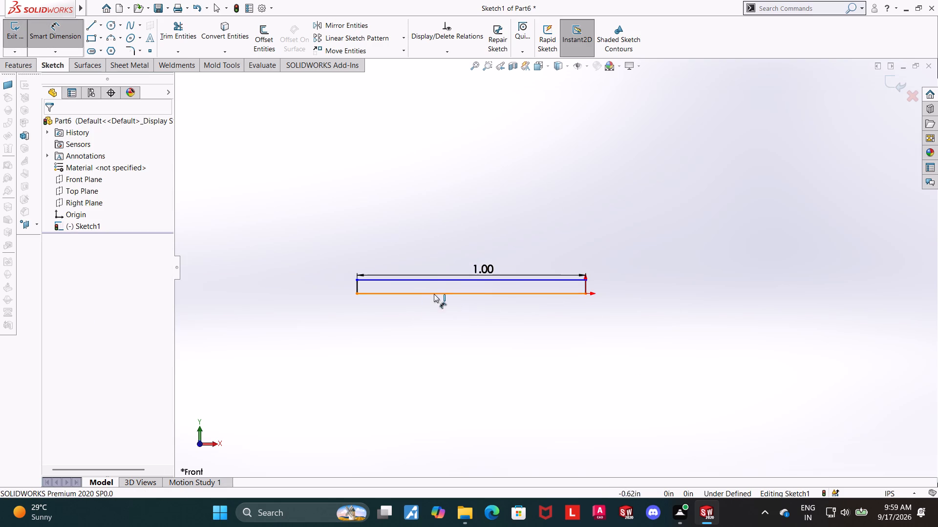
click(418, 278)
click(426, 294)
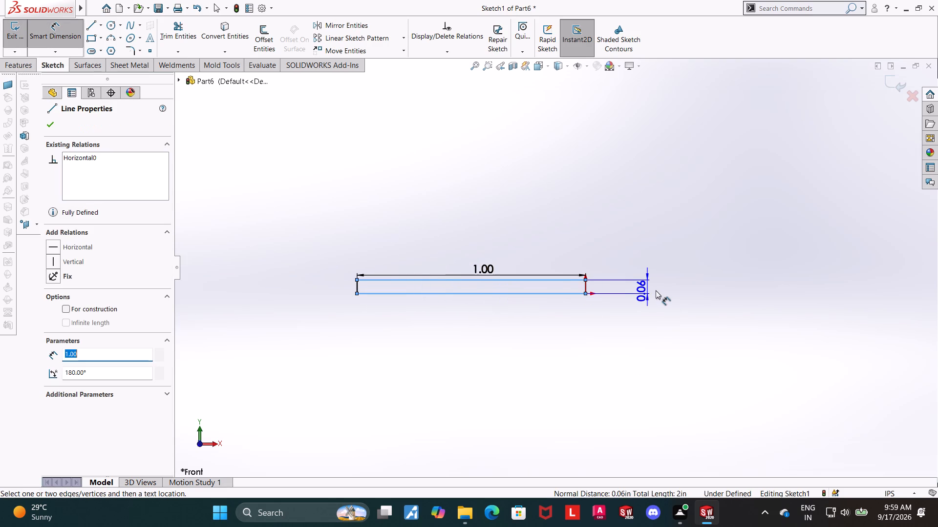
click(656, 290)
key(1)
key(Return)
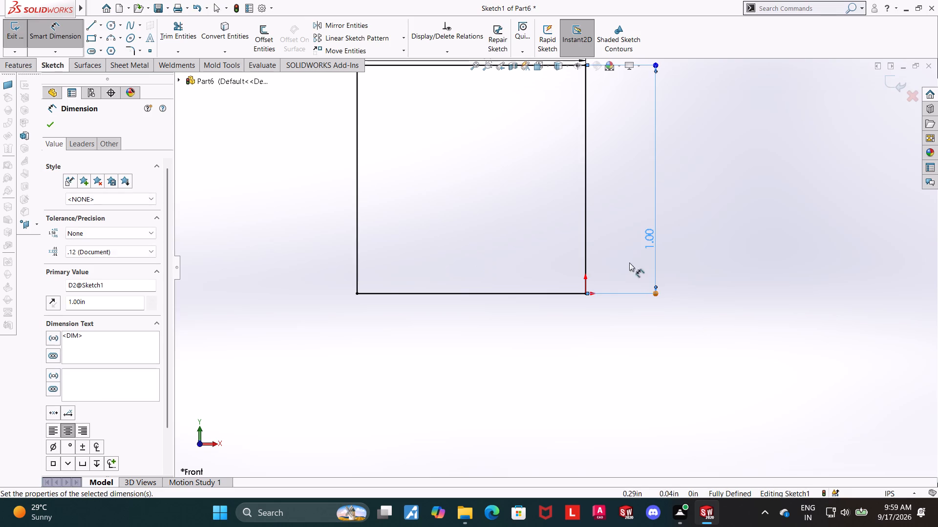
scroll(630, 263, up, 7)
key(Escape)
key(Escape)
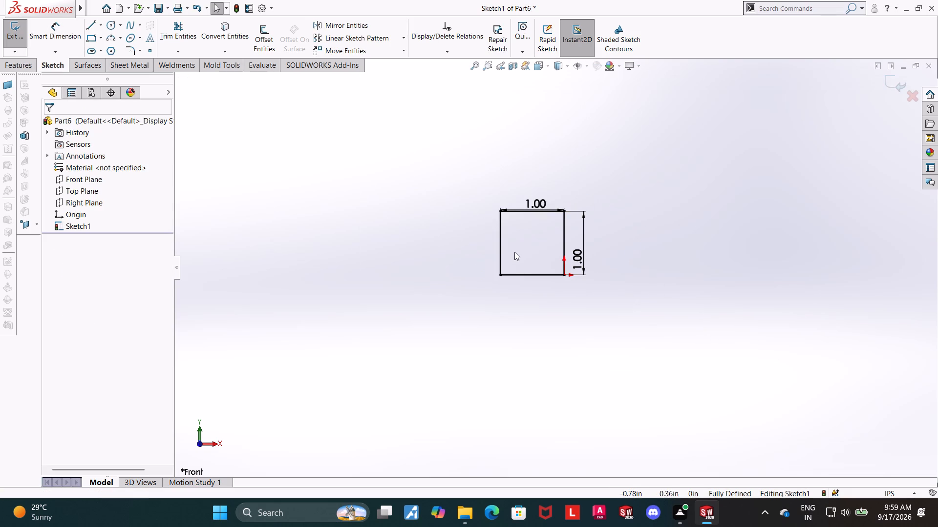
scroll(514, 252, down, 2)
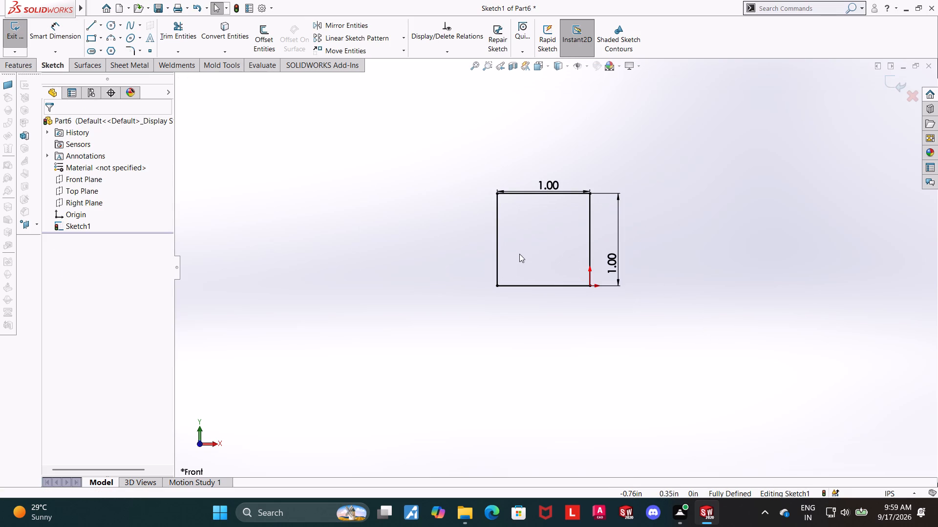
Exit the sketch and revolve the square profile 360 degrees about its bottom edge.
click(898, 78)
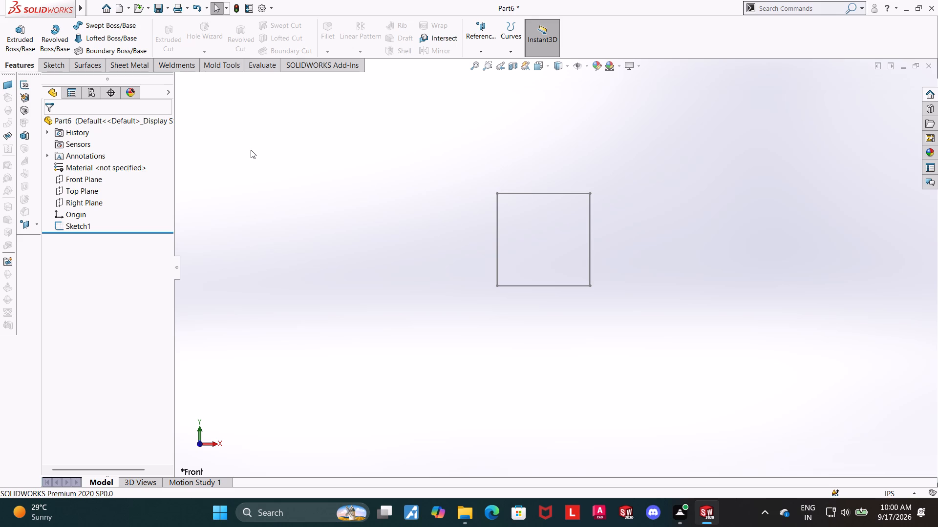
click(48, 36)
click(522, 285)
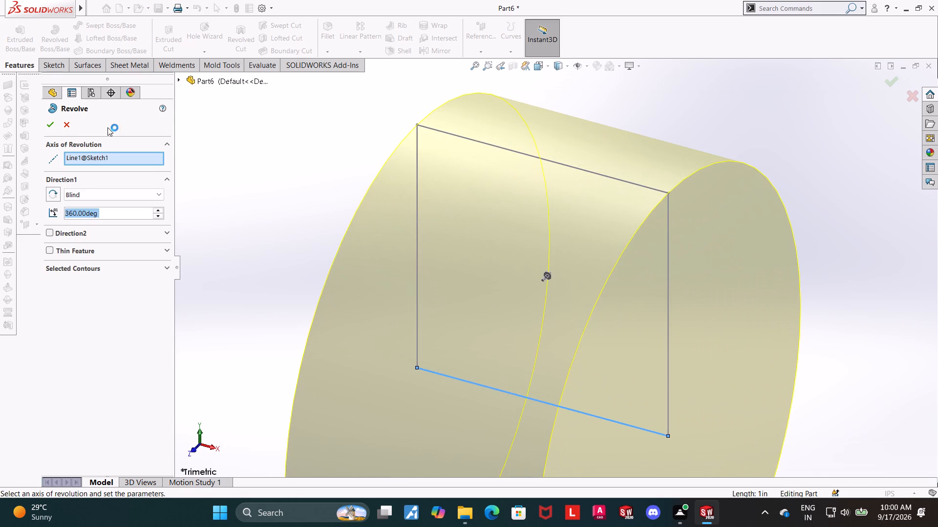
click(54, 125)
scroll(272, 195, up, 6)
drag(787, 314, 796, 316)
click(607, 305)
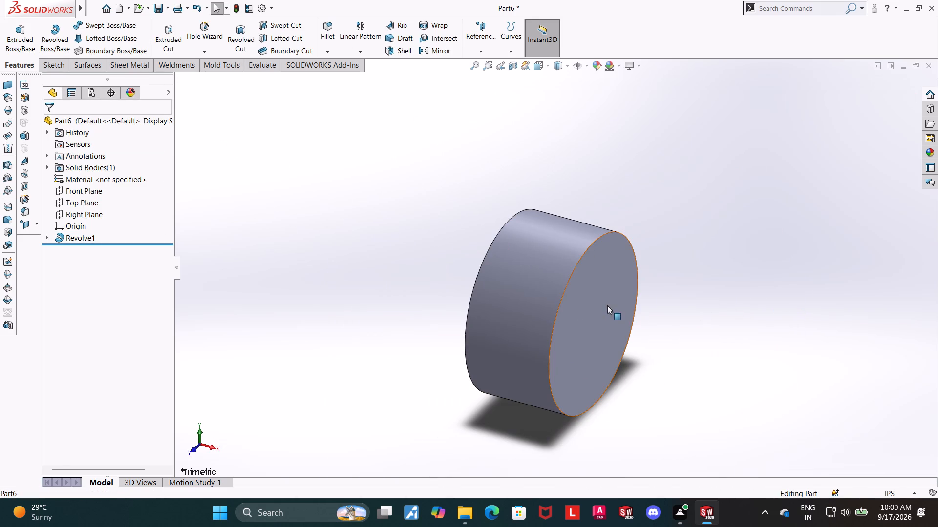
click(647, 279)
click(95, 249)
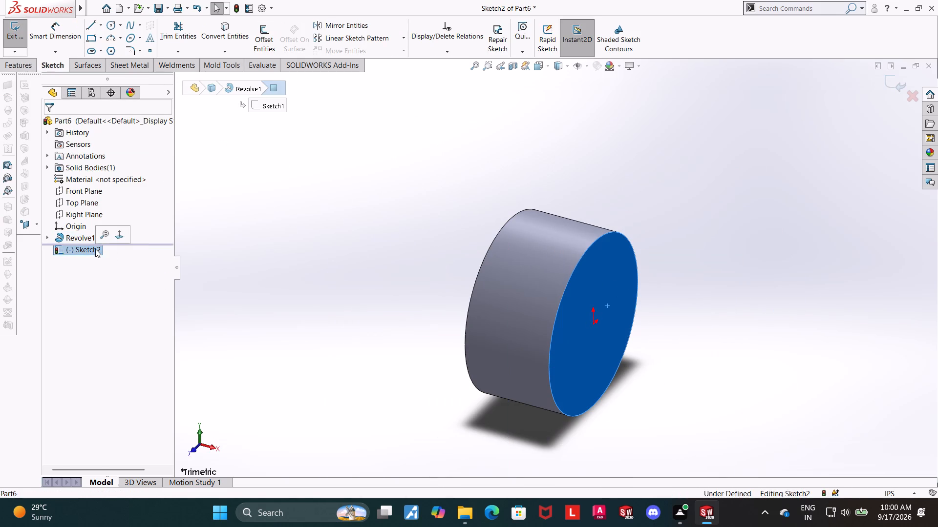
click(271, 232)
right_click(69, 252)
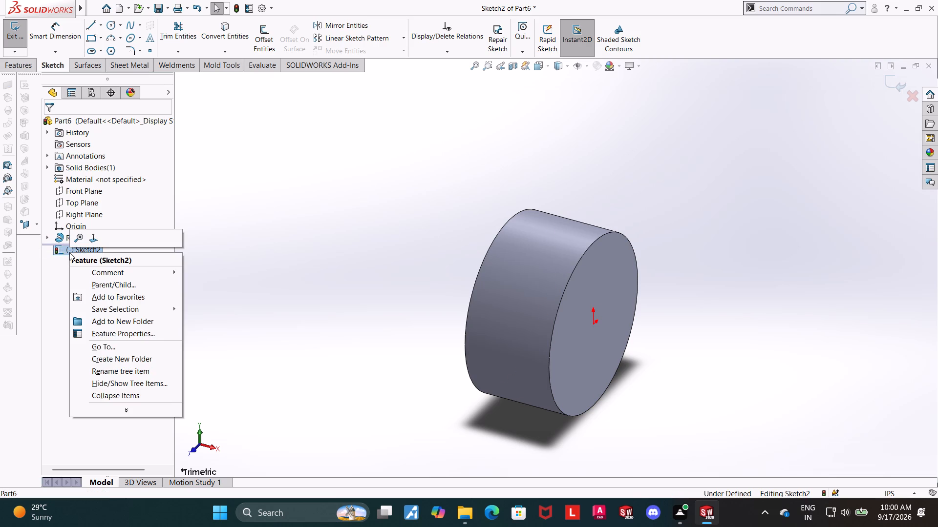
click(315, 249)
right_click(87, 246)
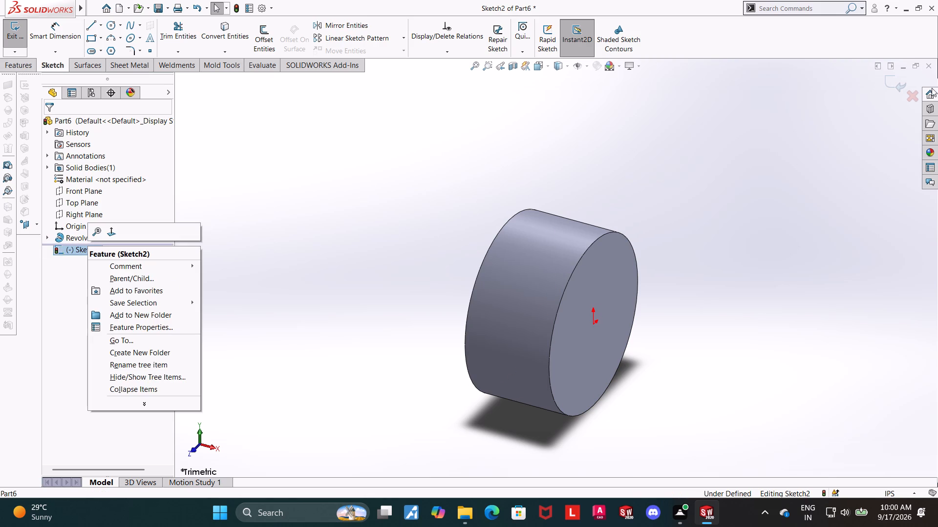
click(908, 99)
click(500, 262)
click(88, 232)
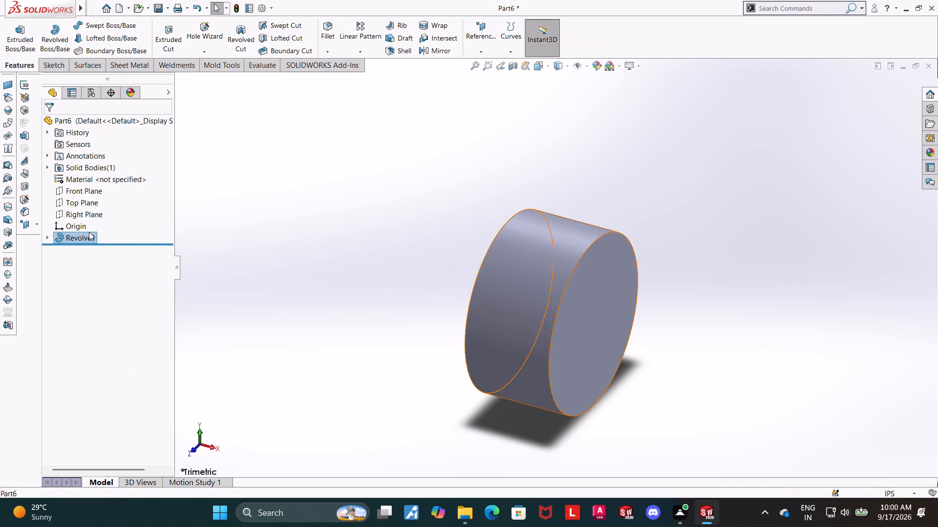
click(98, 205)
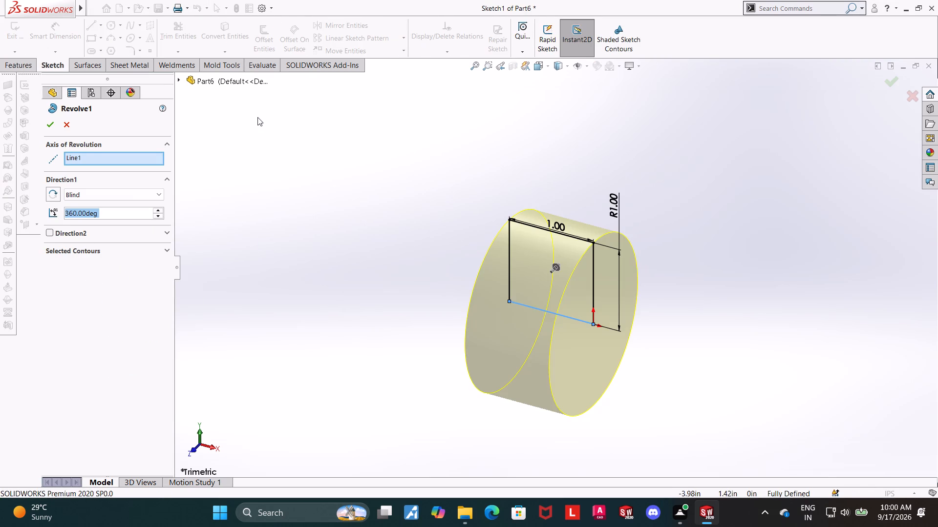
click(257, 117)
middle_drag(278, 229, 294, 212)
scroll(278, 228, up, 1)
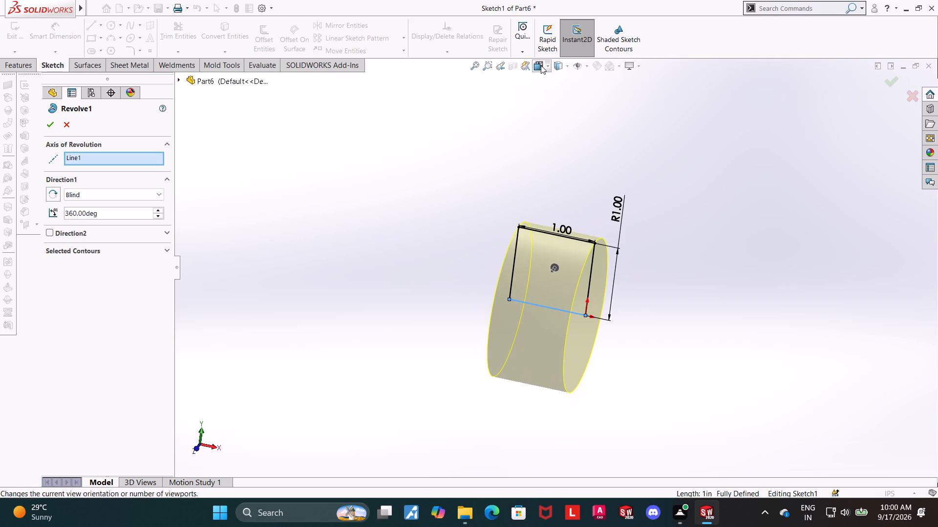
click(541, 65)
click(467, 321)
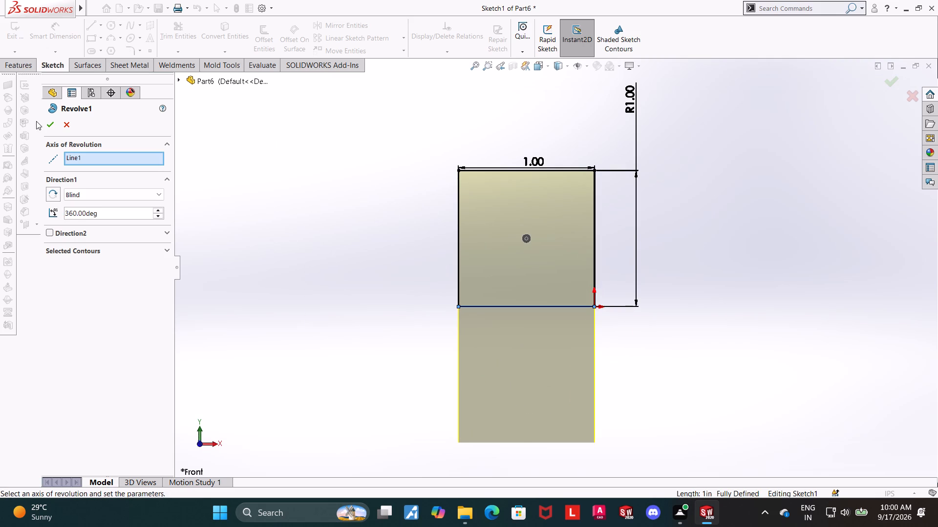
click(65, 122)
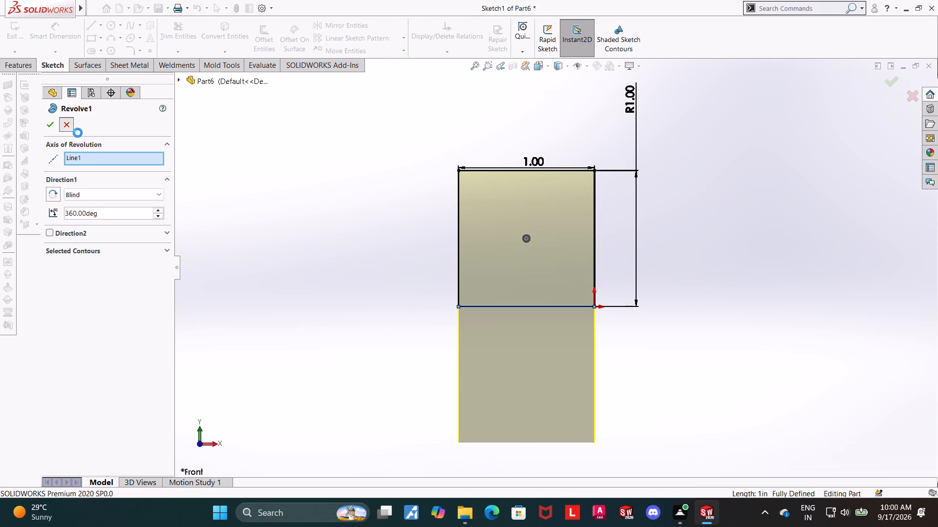
Edit the revolve's sketch and draw a vertical line about 0.79 in up from the bottom edge, joined to a horizontal line about 0.76 in to the right edge.
click(48, 236)
click(77, 256)
click(78, 252)
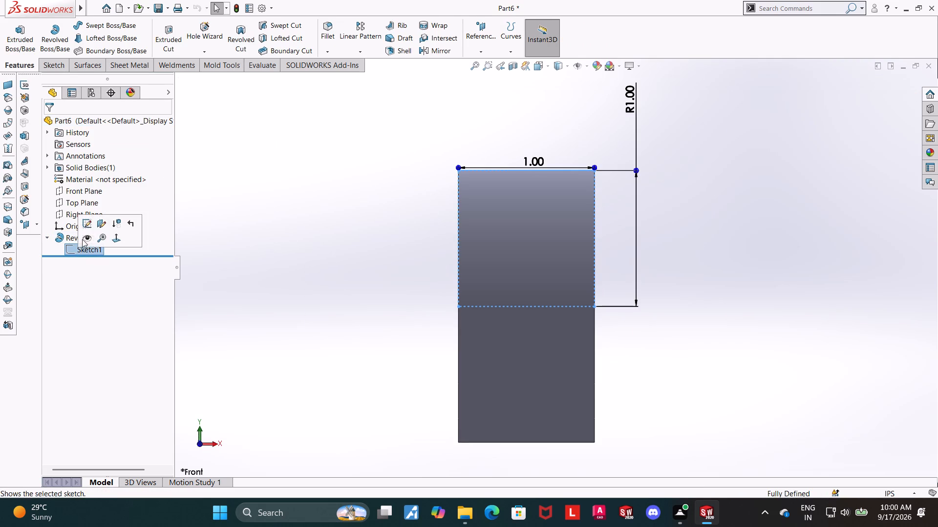
click(84, 222)
click(91, 28)
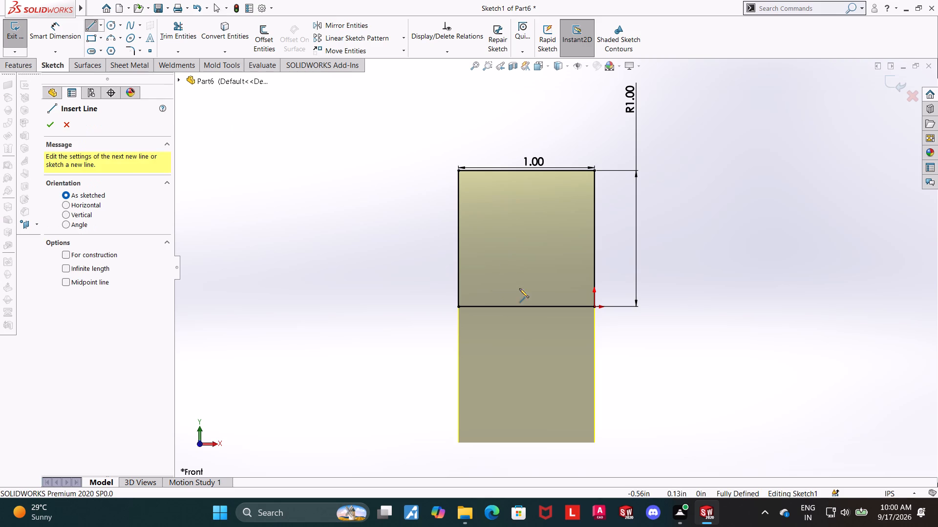
click(491, 305)
click(489, 199)
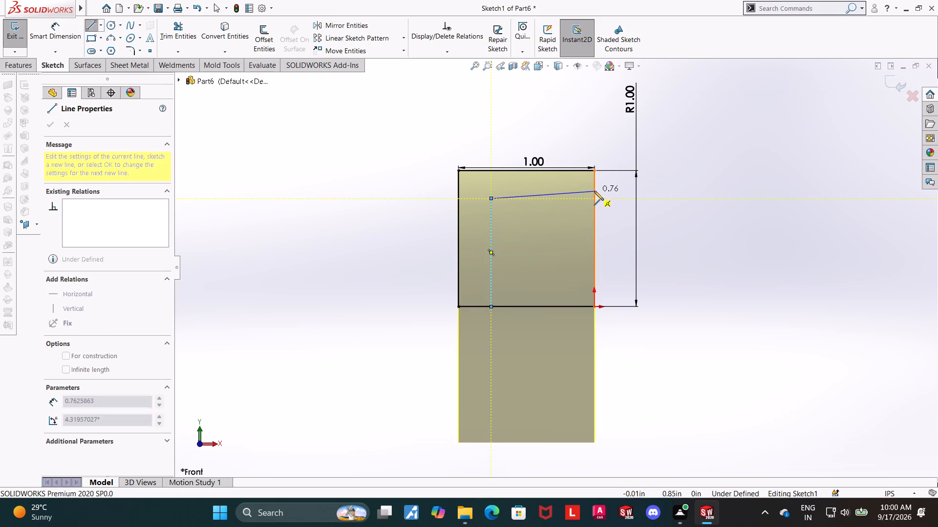
click(595, 197)
key(Escape)
key(Escape)
key(Escape)
Trim the square's right edge below the new horizontal line.
click(182, 22)
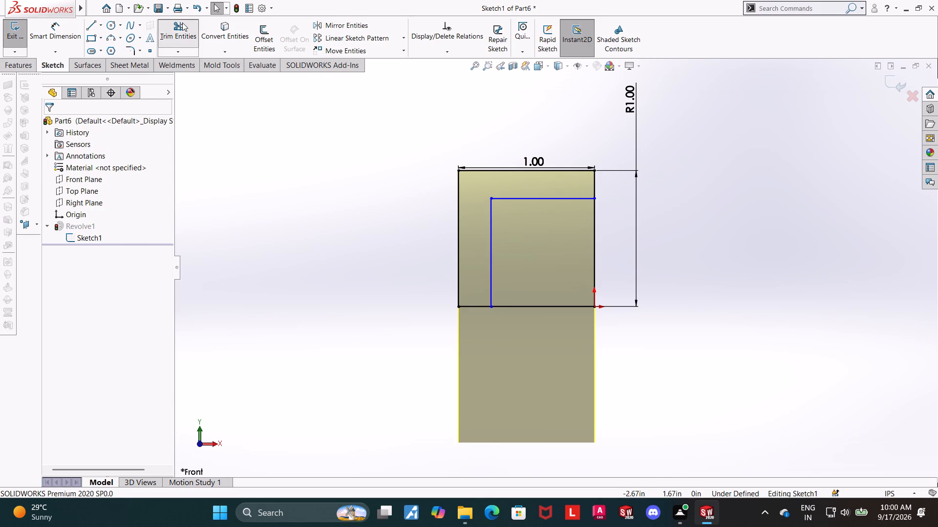
drag(621, 242, 586, 248)
key(Escape)
key(Escape)
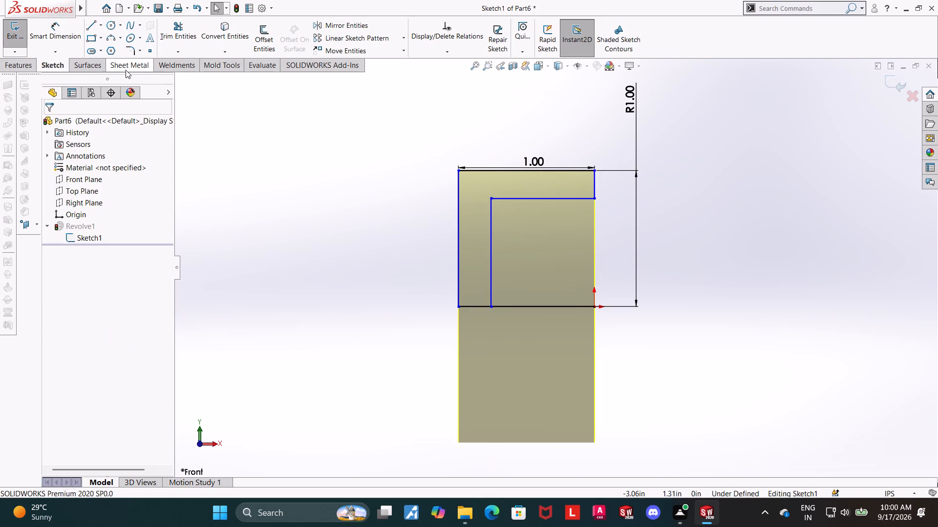
Dimension the distance between the inner vertical line and the short right edge and set it to 0.75 in.
click(58, 39)
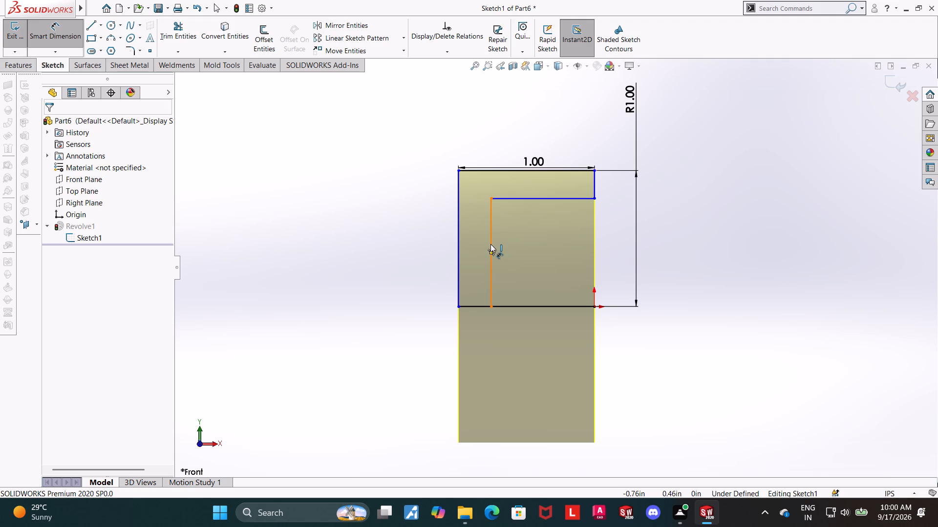
click(490, 244)
click(594, 184)
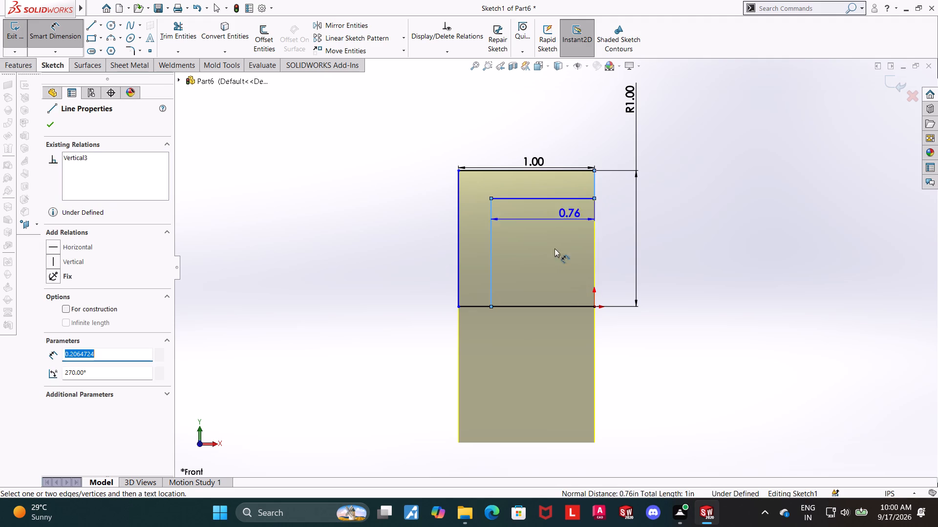
click(547, 274)
text(0.75)
key(Return)
click(870, 359)
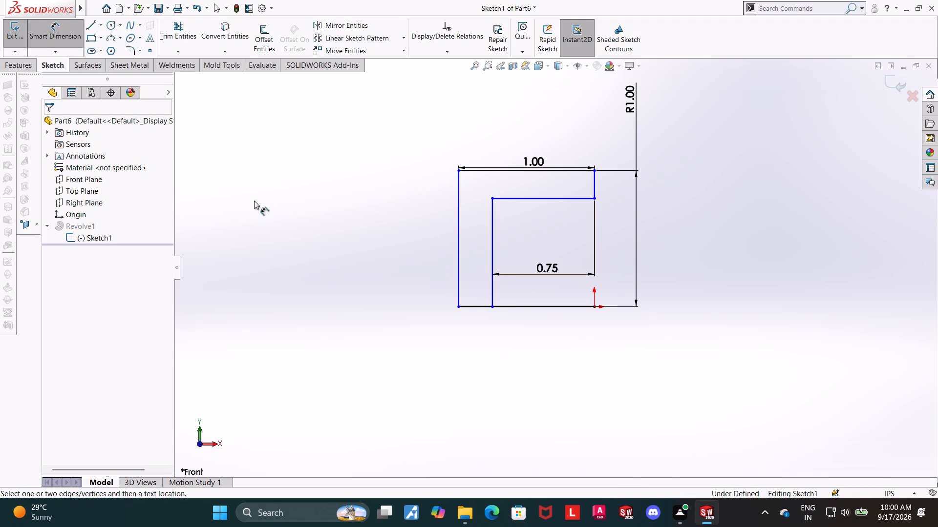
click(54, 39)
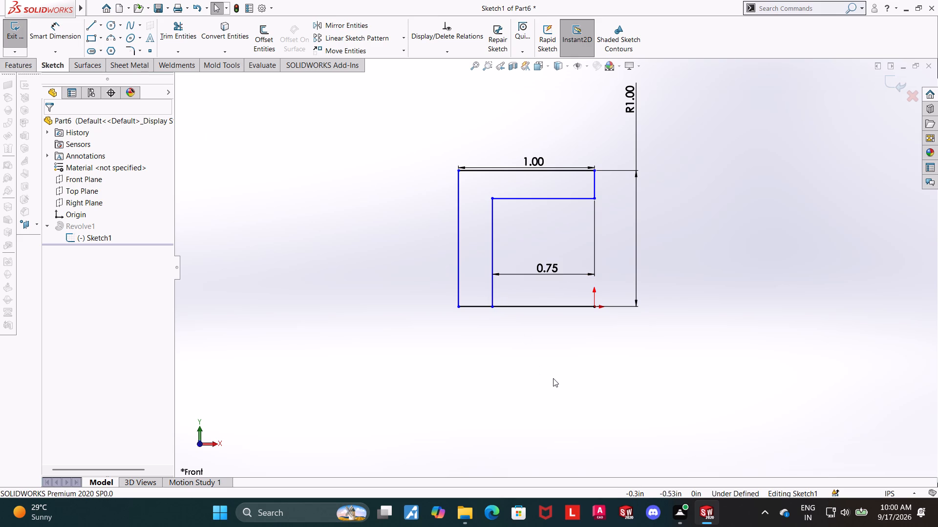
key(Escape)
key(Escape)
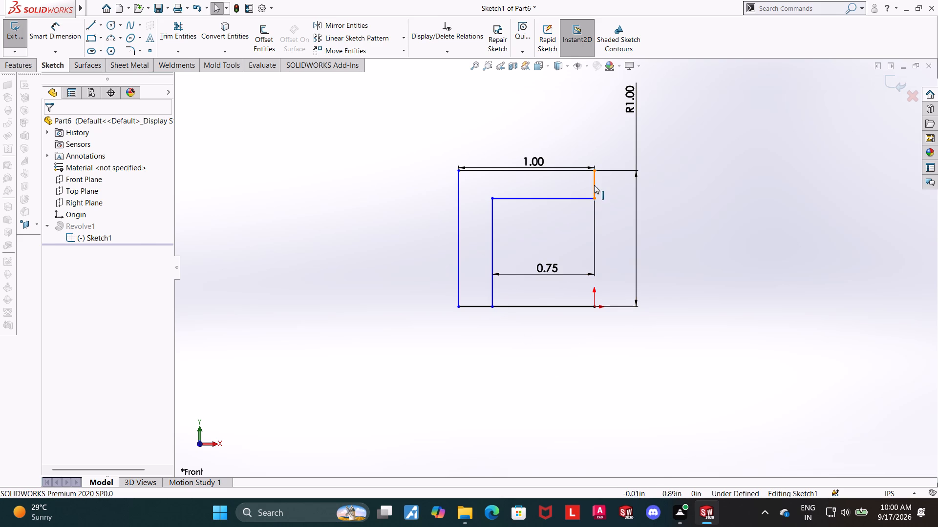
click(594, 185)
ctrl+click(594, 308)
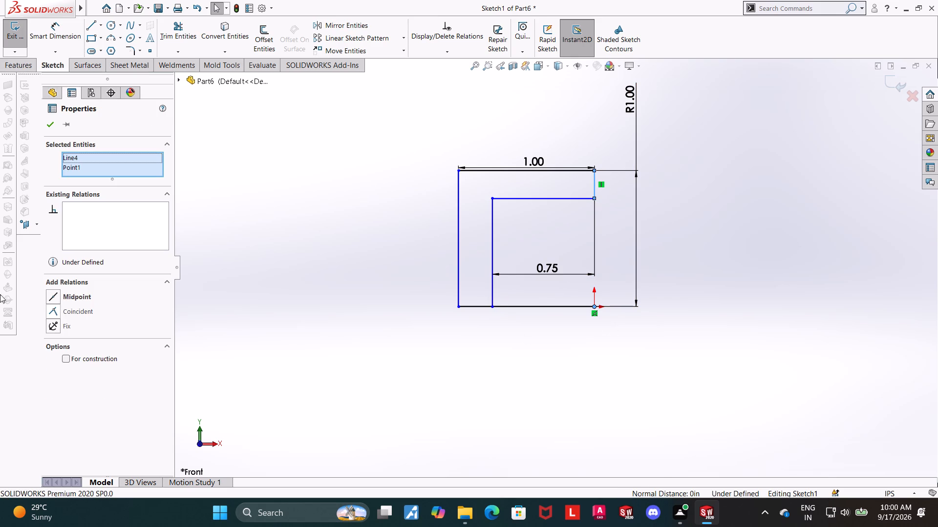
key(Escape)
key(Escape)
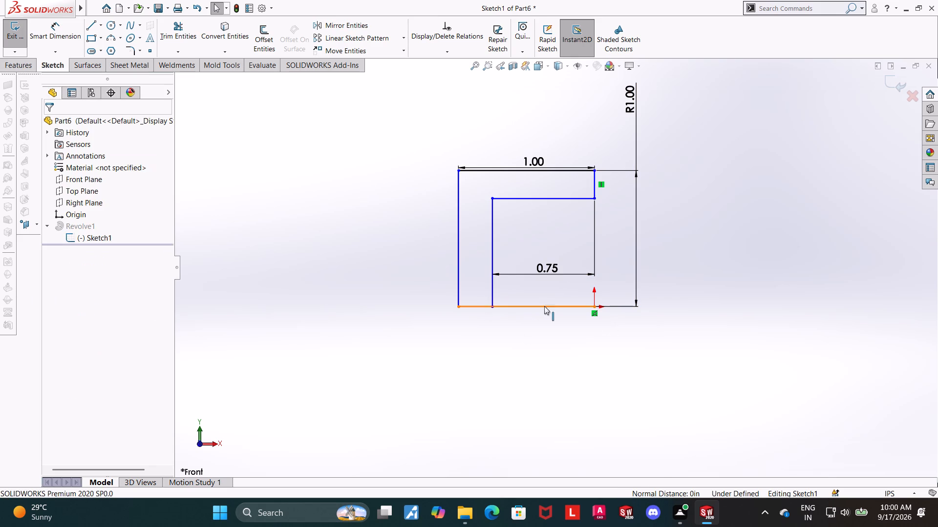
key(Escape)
Trim the bottom edge between the inner vertical line and the origin to leave an L-shaped profile.
click(189, 40)
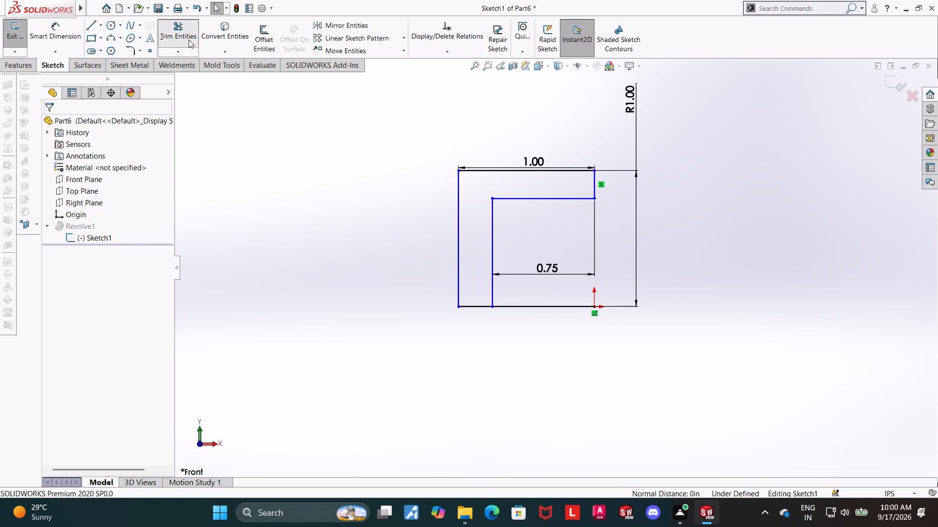
drag(530, 287, 516, 334)
key(Escape)
key(Escape)
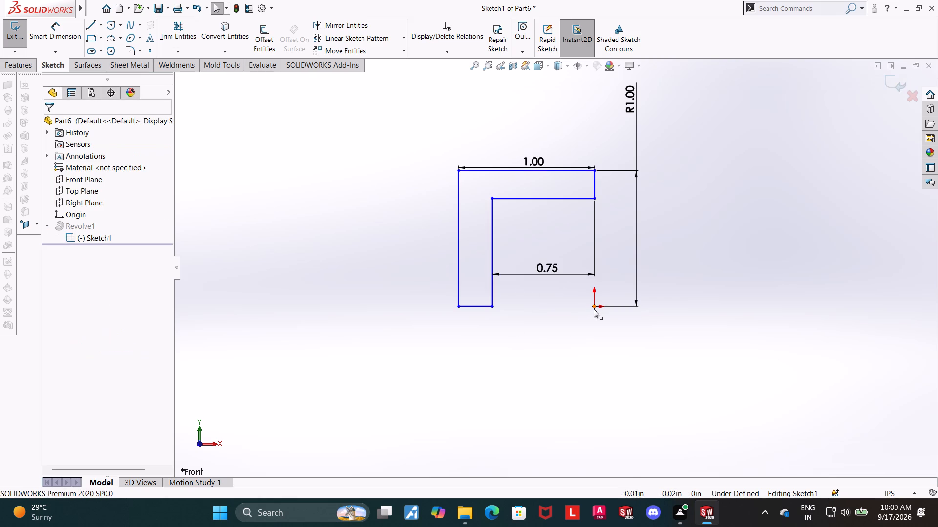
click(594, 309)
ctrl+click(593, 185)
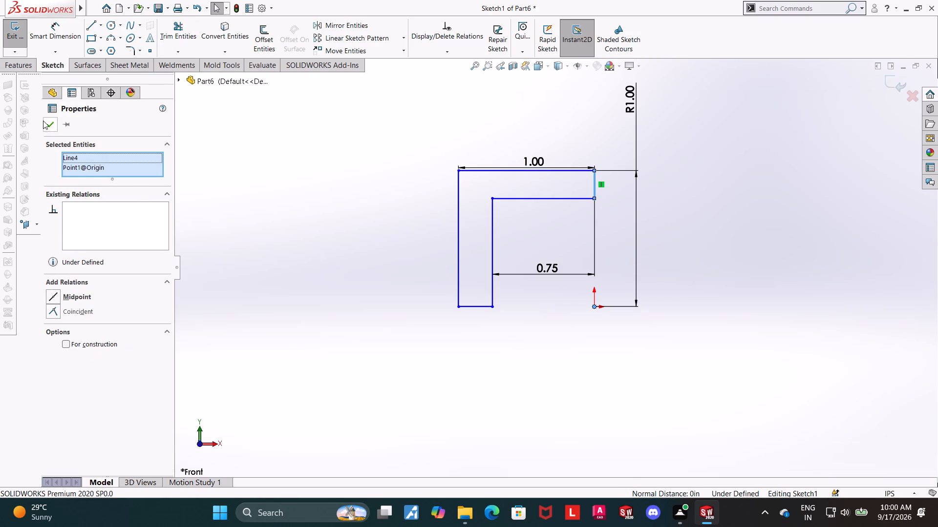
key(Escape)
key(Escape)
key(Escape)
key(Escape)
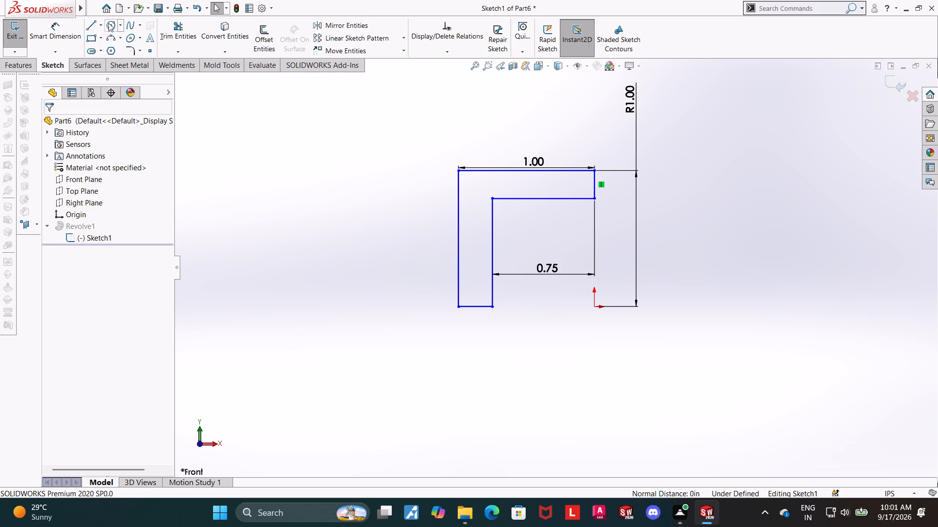
Draw a vertical centerline from the origin up through the short right edge, ending above the profile's top edge.
click(106, 23)
key(Escape)
click(101, 24)
click(100, 55)
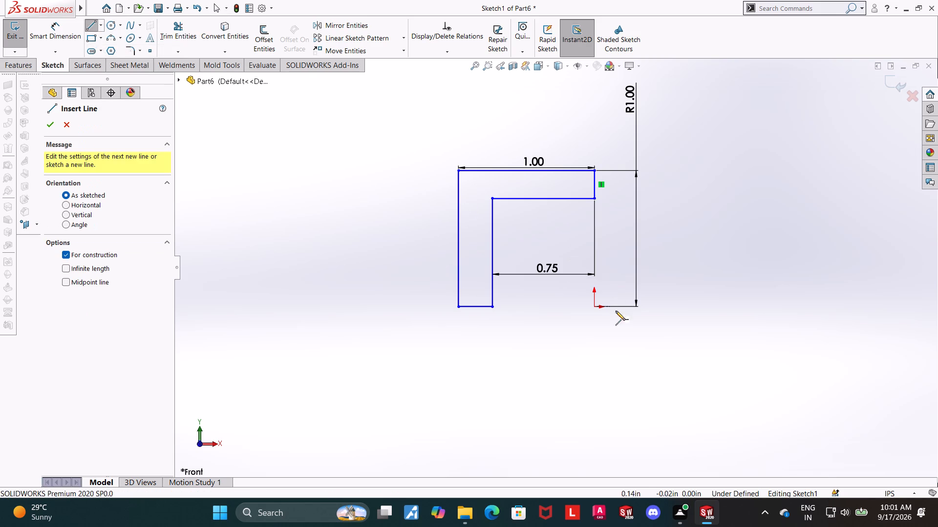
click(595, 308)
click(595, 123)
key(Escape)
key(Escape)
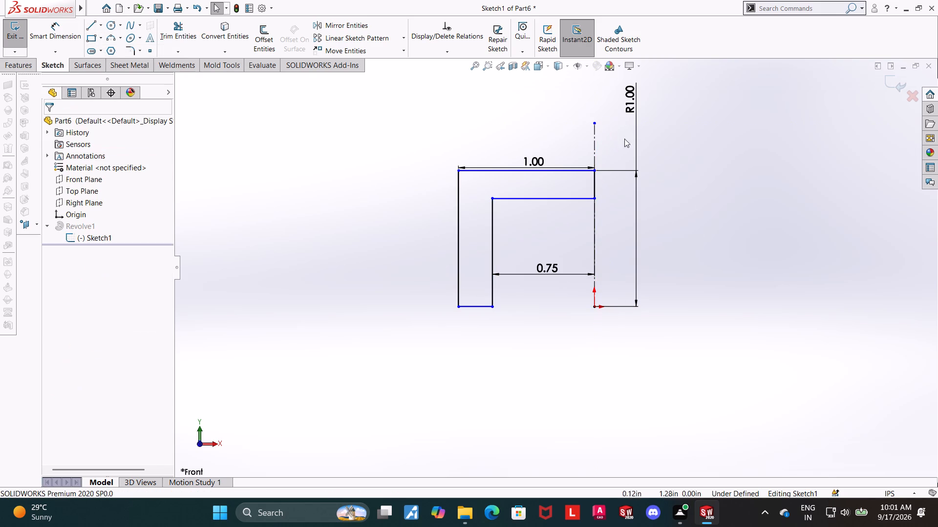
key(Escape)
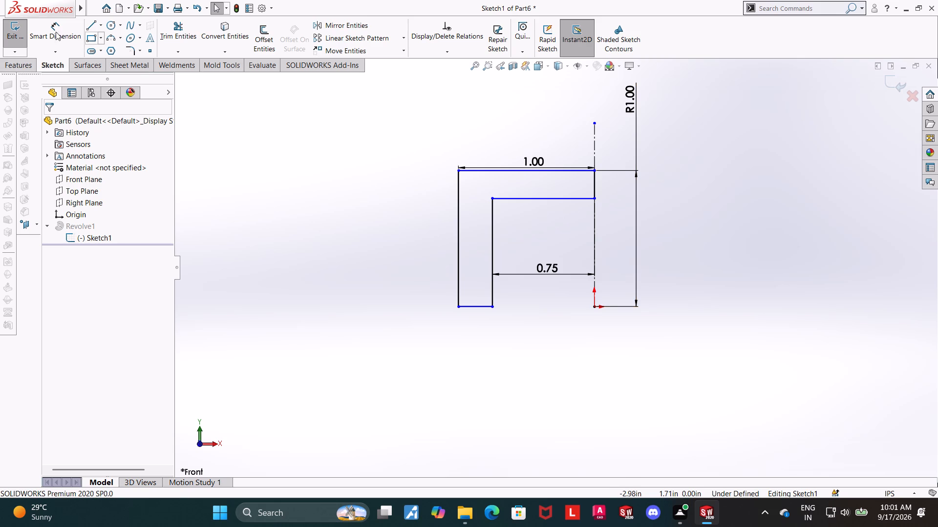
Dimension the distance between the inner horizontal line and the short bottom edge and set it to 0.75 in.
click(40, 33)
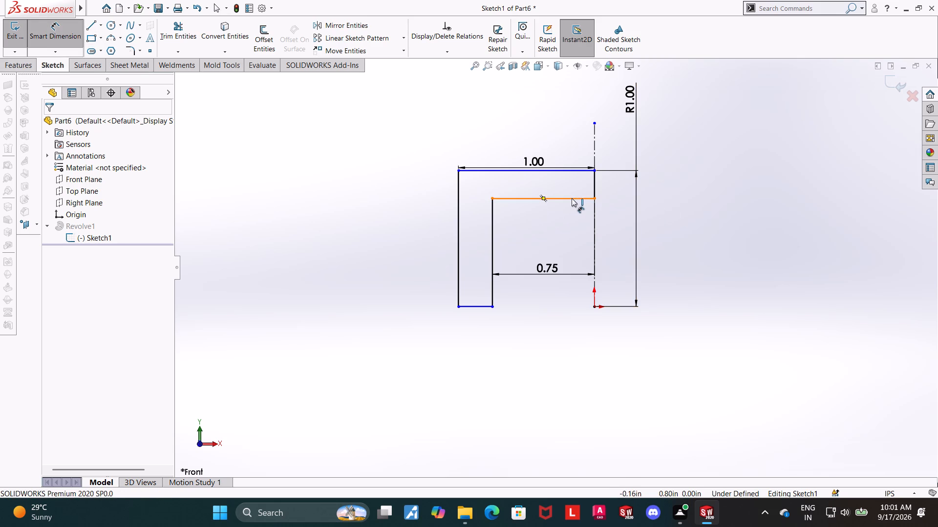
click(572, 198)
click(477, 305)
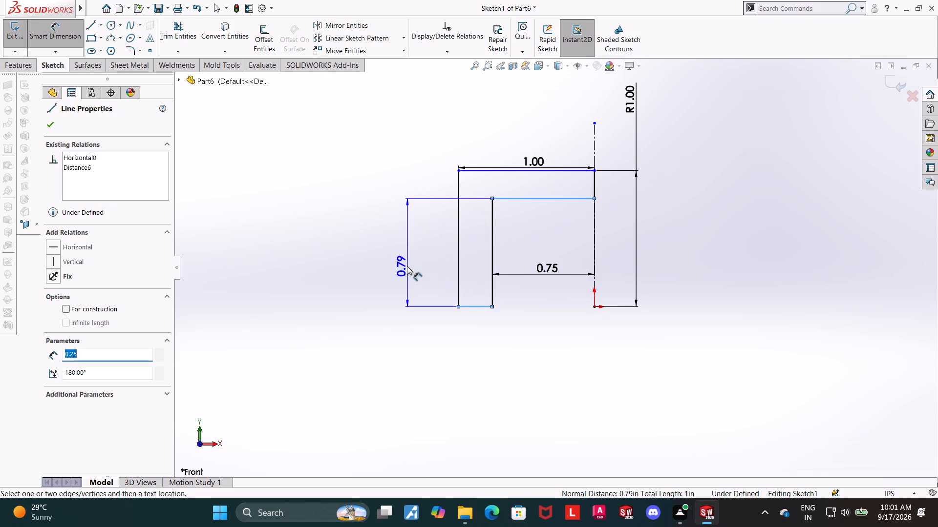
click(407, 266)
text(0.75)
key(Return)
key(Escape)
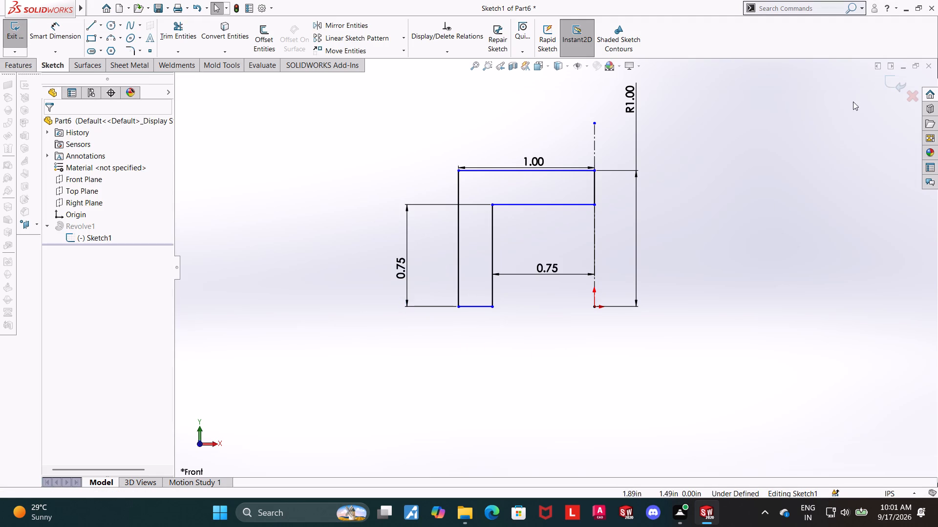
Exit the sketch to rebuild the revolve from the L-shaped profile and inspect both ends of the part.
click(893, 80)
middle_drag(843, 195, 778, 202)
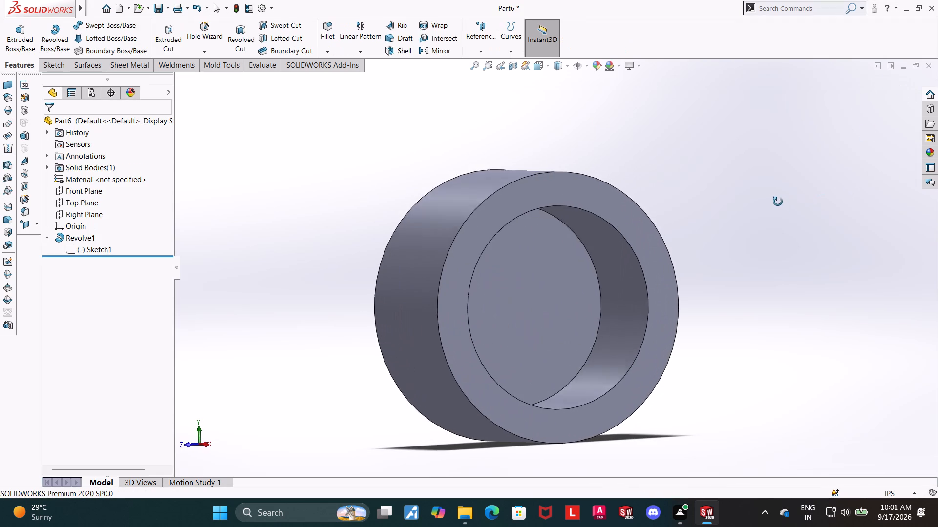
middle_drag(778, 202, 798, 201)
middle_drag(801, 201, 903, 208)
middle_drag(853, 200, 883, 219)
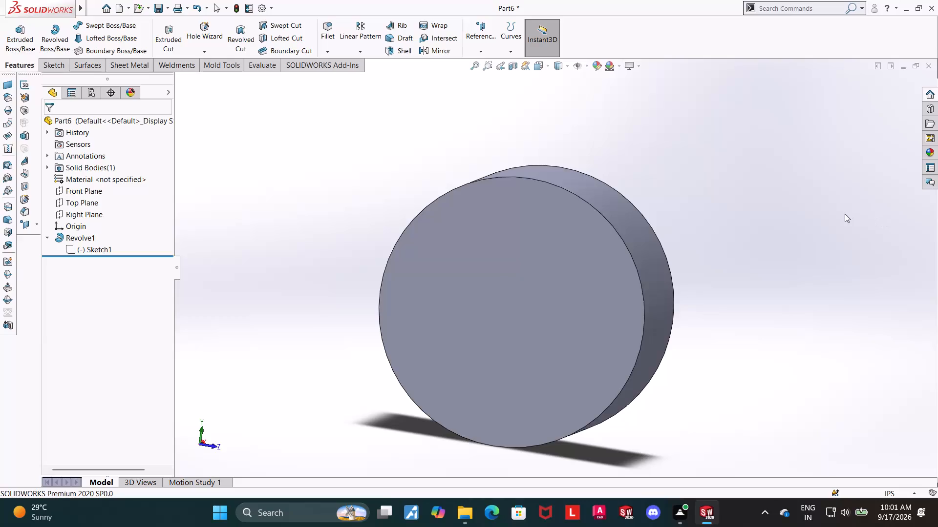
Start a Hole Wizard countersink on the closed circular end face, keeping the custom sizing values for the new hole type.
click(546, 266)
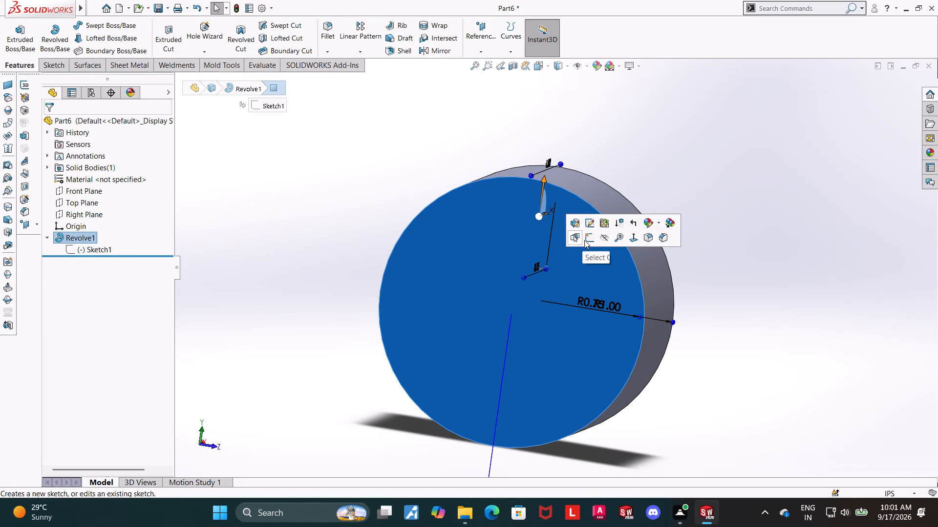
click(354, 266)
right_click(503, 278)
click(570, 269)
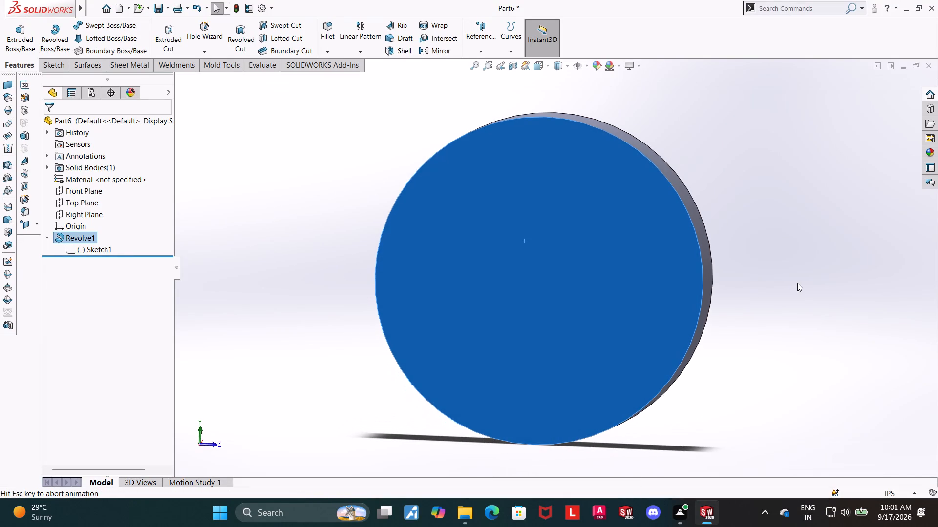
click(45, 236)
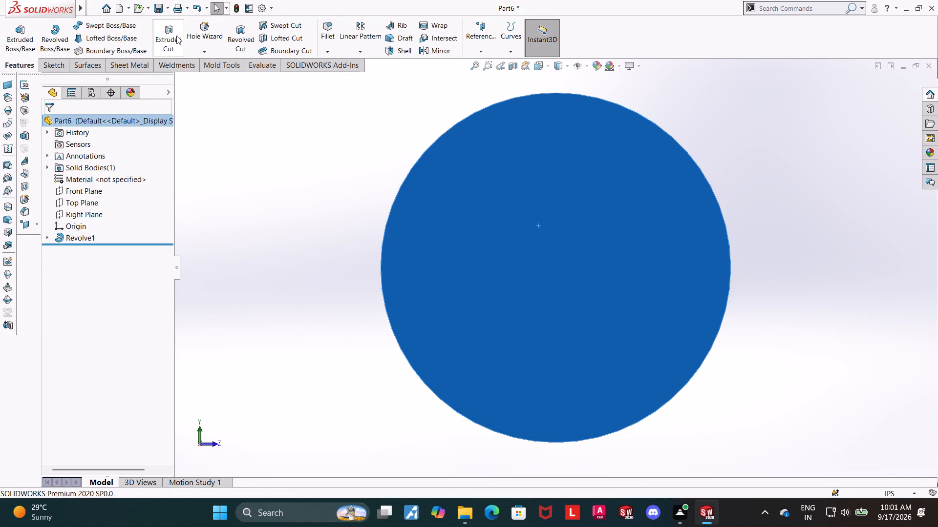
click(198, 28)
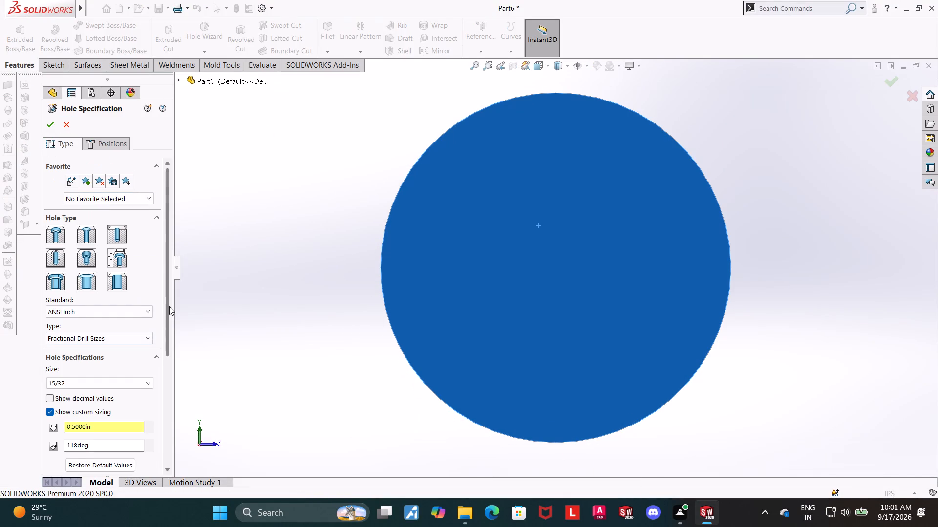
drag(170, 304, 162, 332)
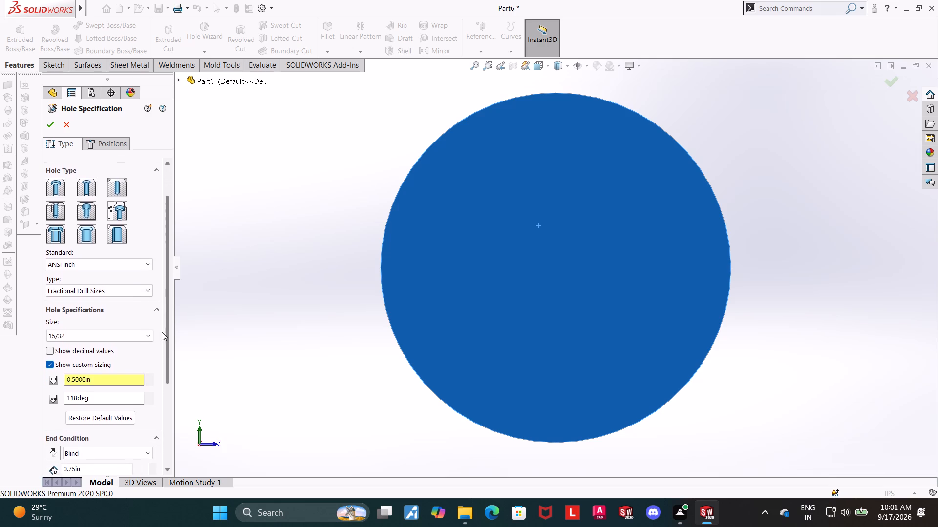
drag(162, 332, 161, 343)
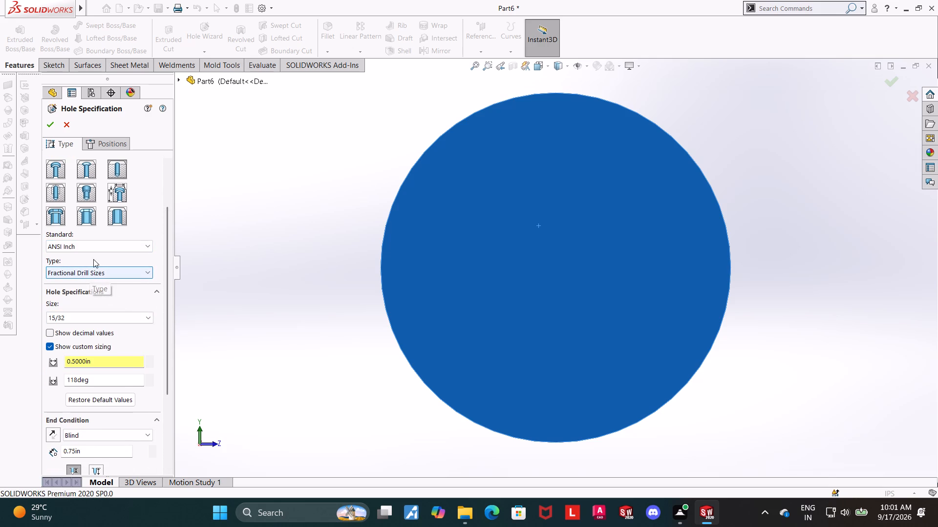
click(84, 165)
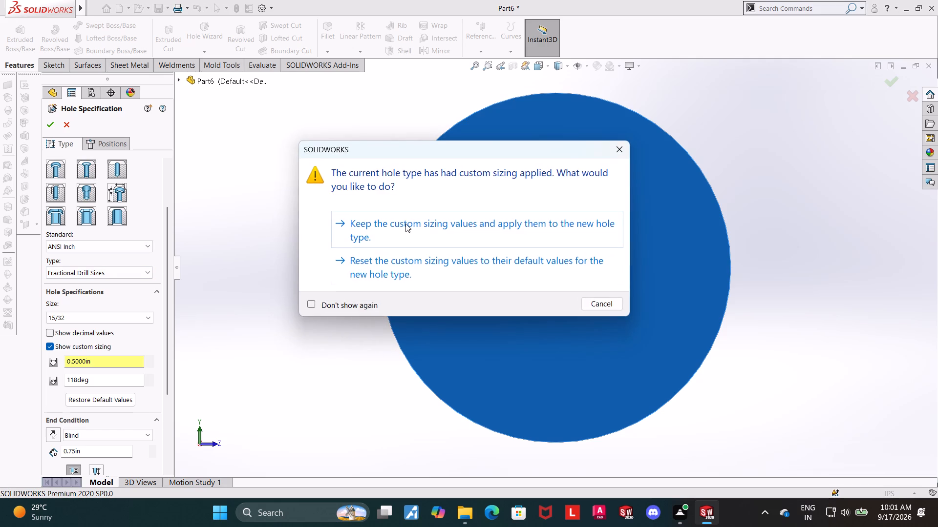
click(402, 224)
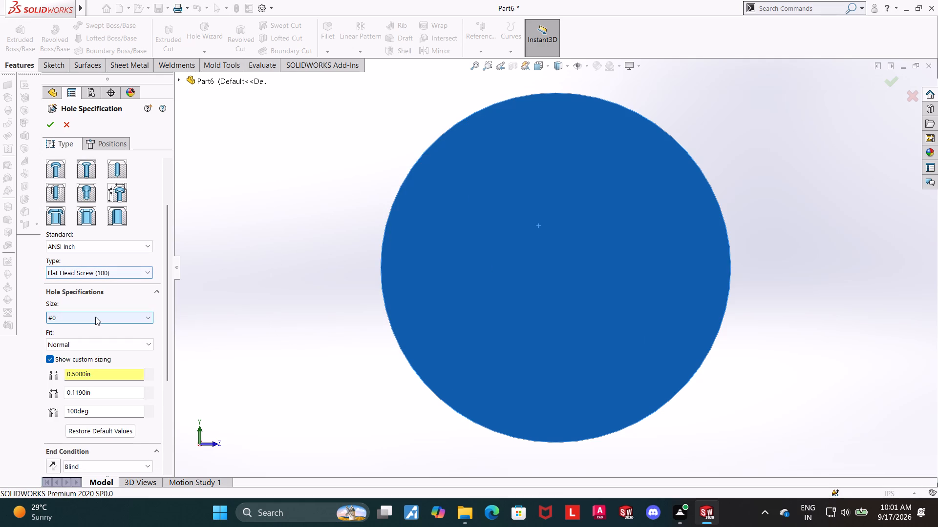
click(95, 317)
scroll(99, 380, down, 6)
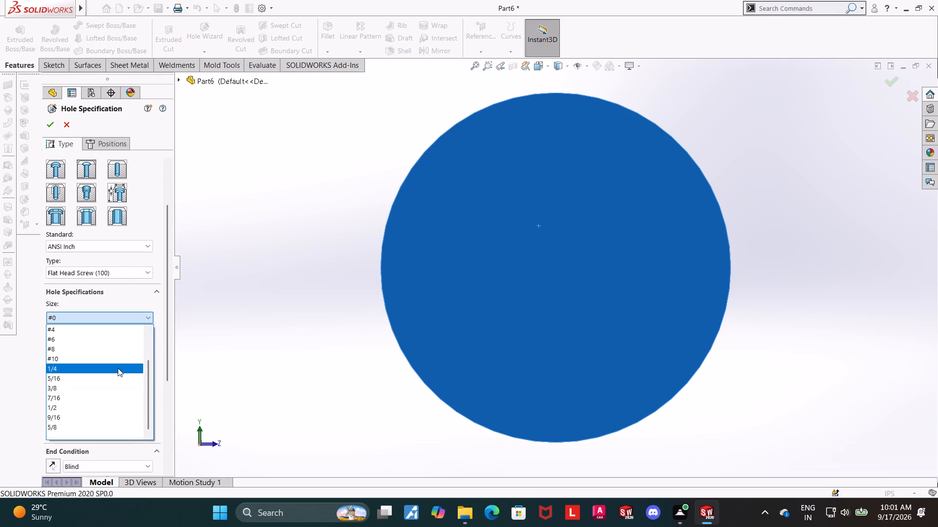
click(187, 341)
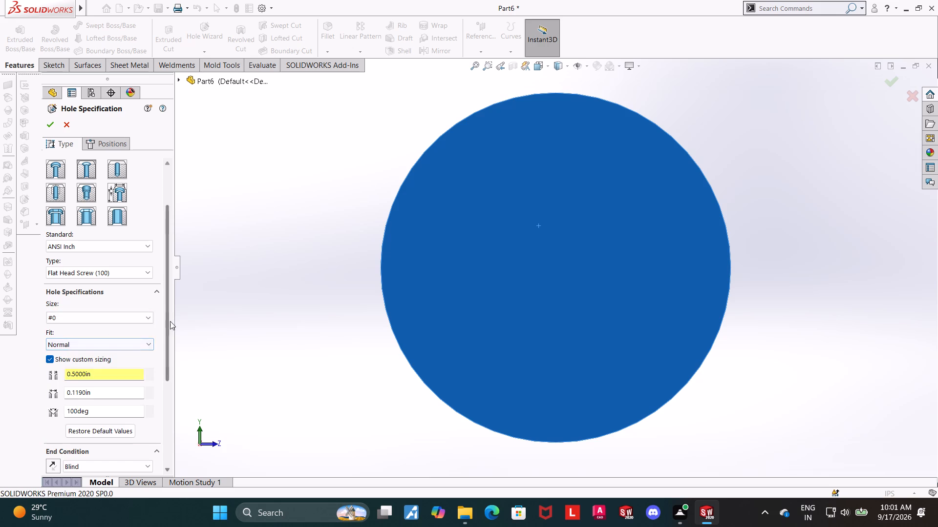
Set the countersink's custom sizes to 0.27 in through-hole diameter, 0.52 in countersink diameter and 82° countersink angle.
drag(166, 318, 161, 357)
drag(101, 304, 57, 304)
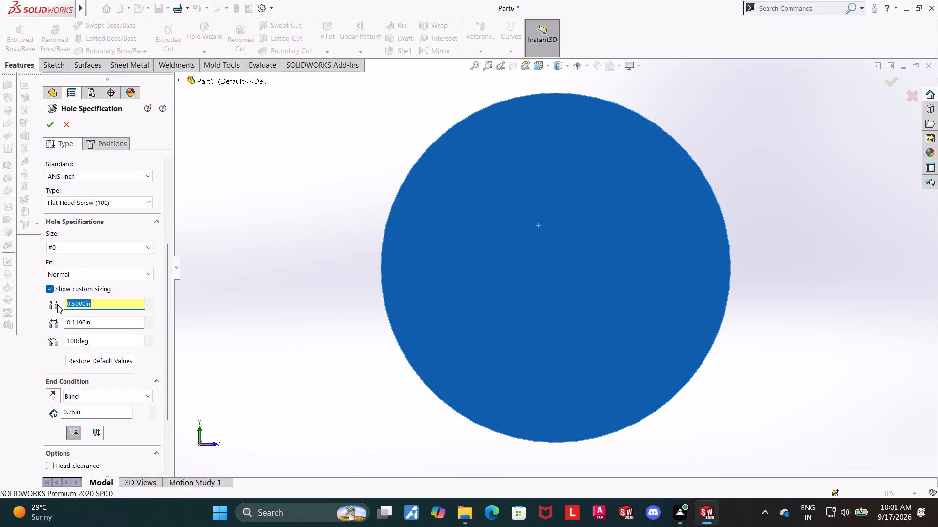
text(0.)
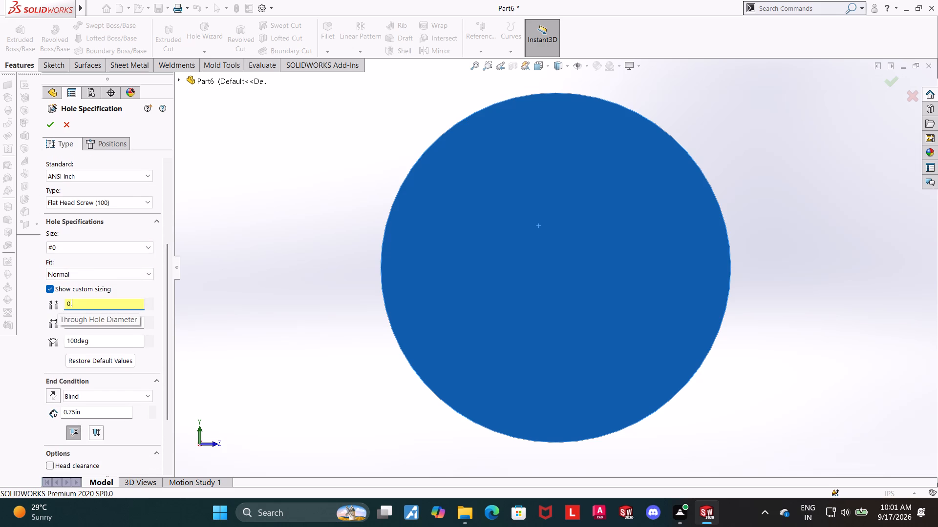
text(27)
key(Return)
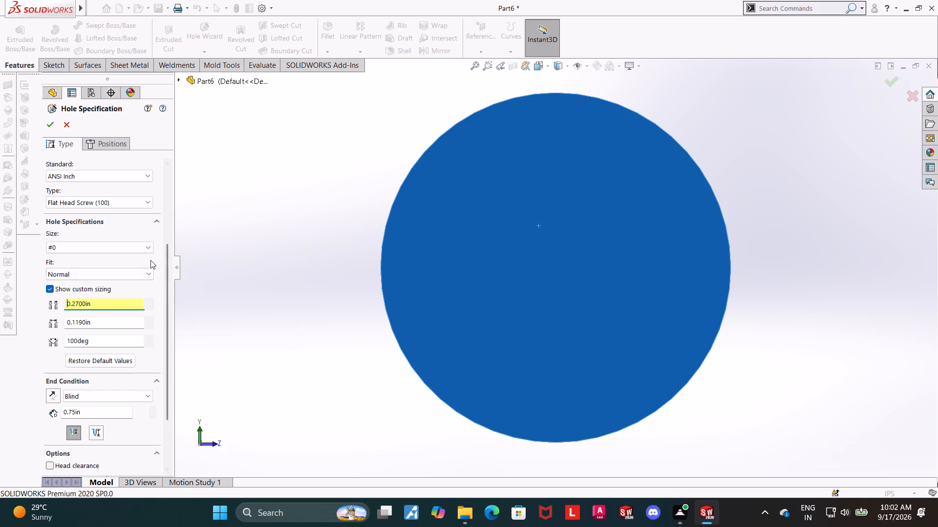
drag(168, 292, 159, 360)
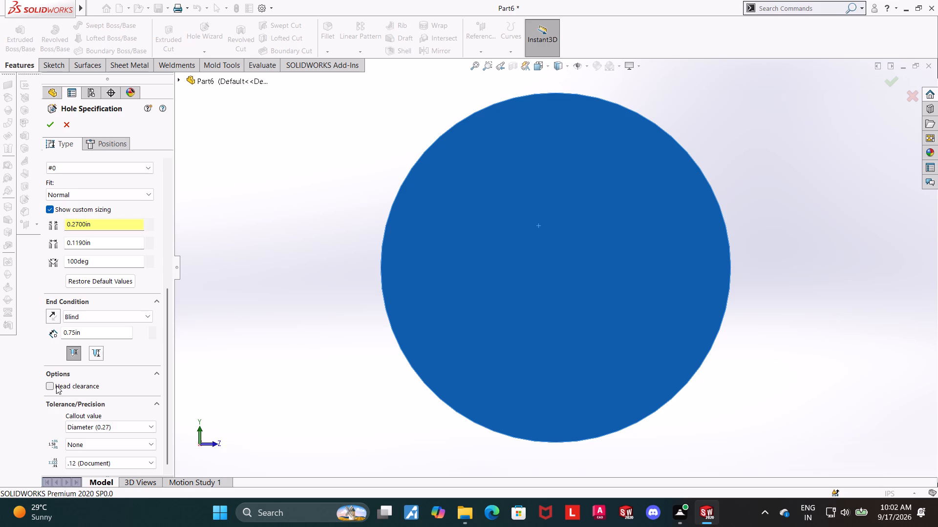
drag(166, 387, 162, 361)
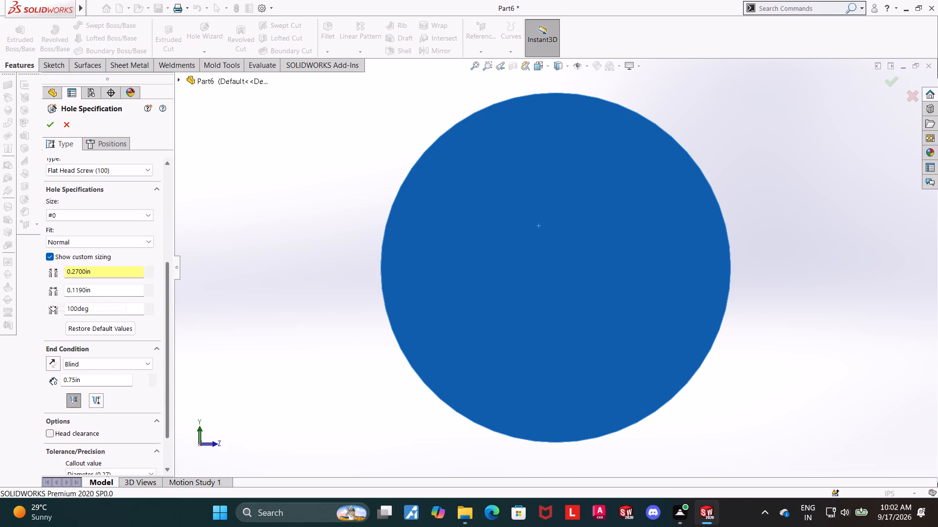
drag(109, 287, 34, 292)
text(0.5)
key(2)
key(Return)
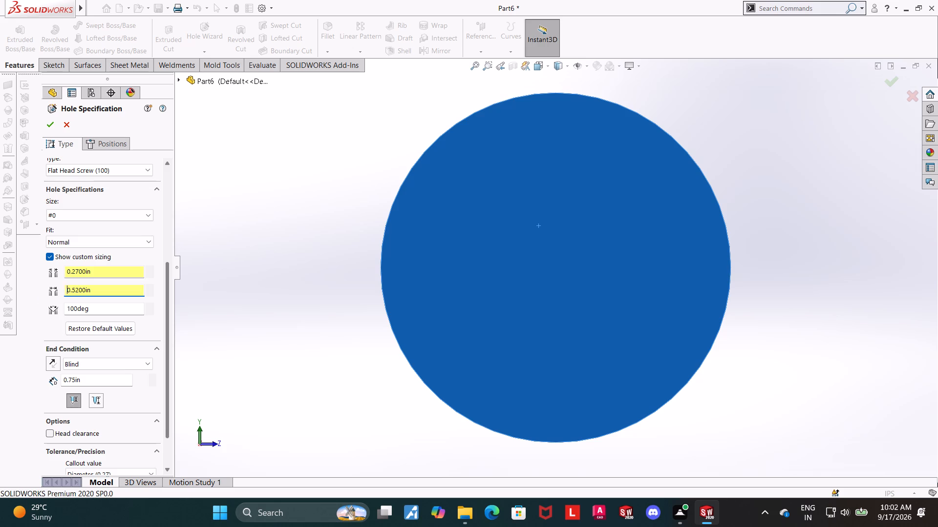
drag(102, 310, 21, 308)
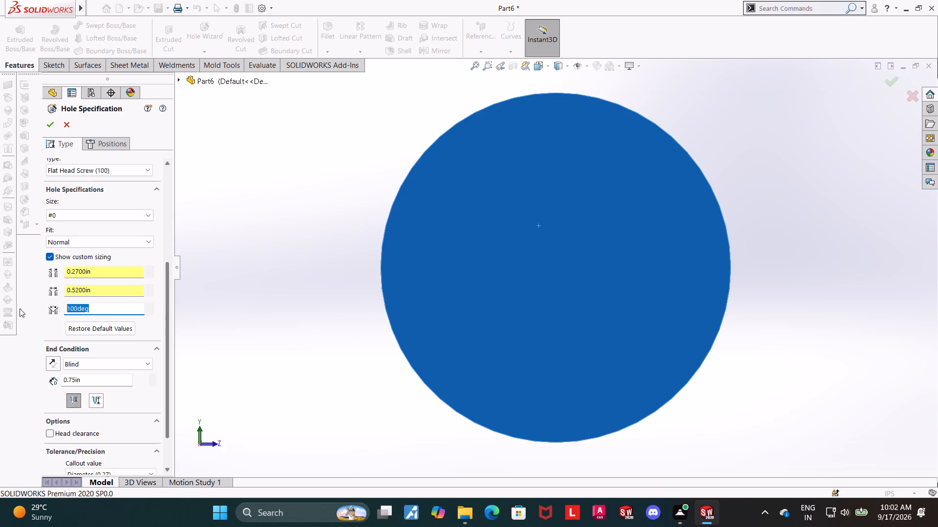
text(82)
key(Return)
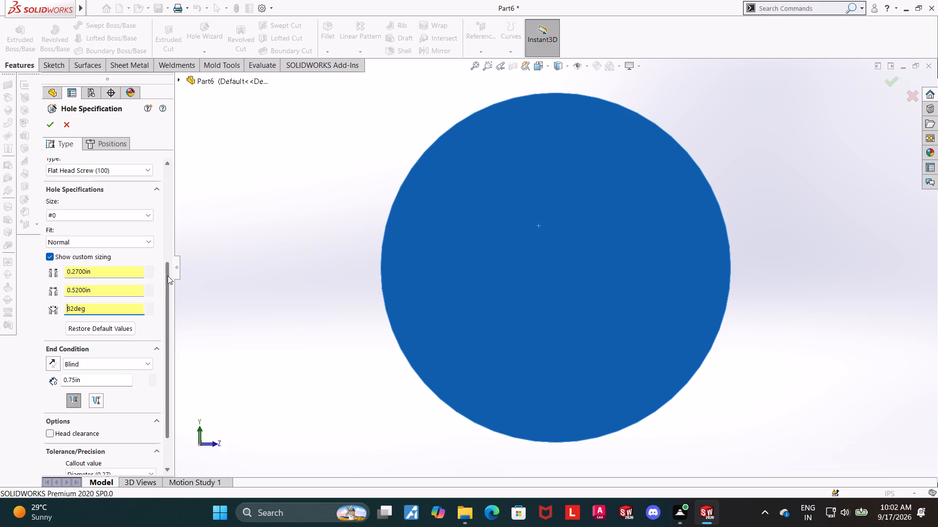
Place hole position points at the origin and on the end face slightly off its centre.
drag(166, 283, 168, 207)
click(108, 139)
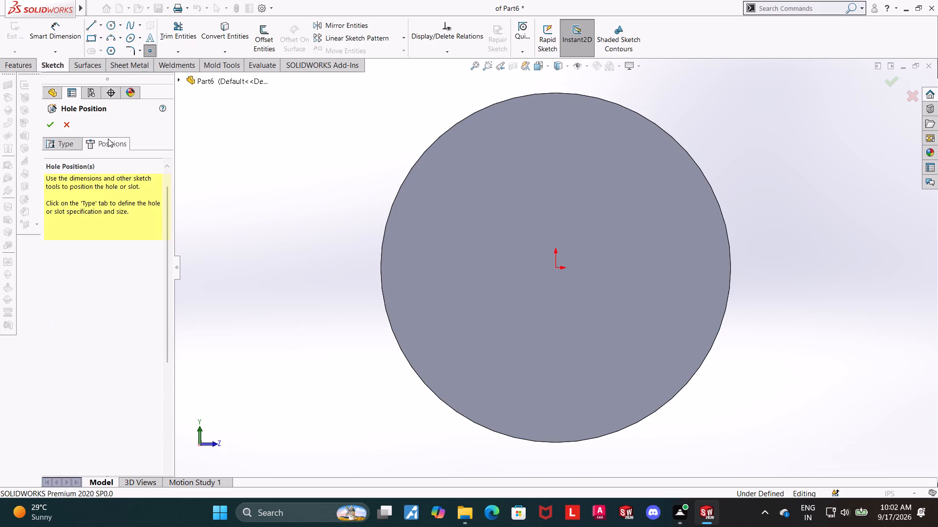
click(64, 146)
click(119, 143)
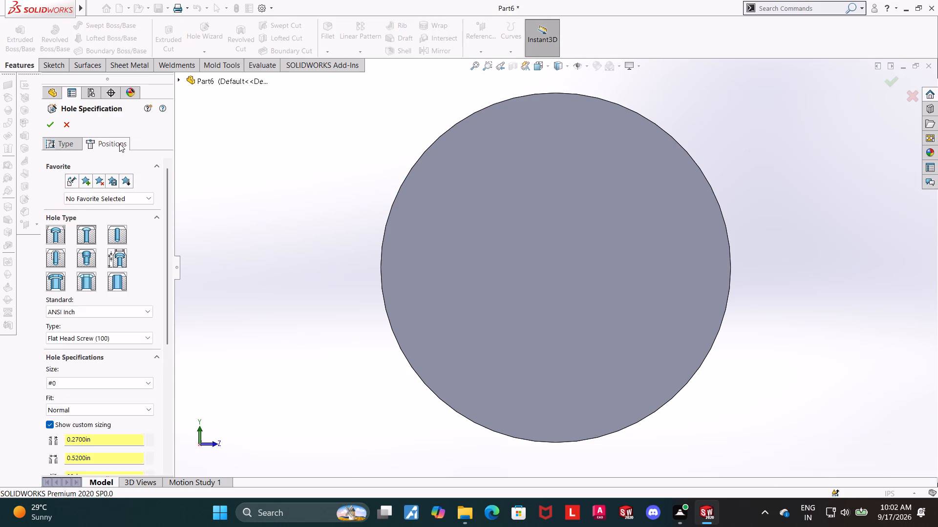
click(101, 248)
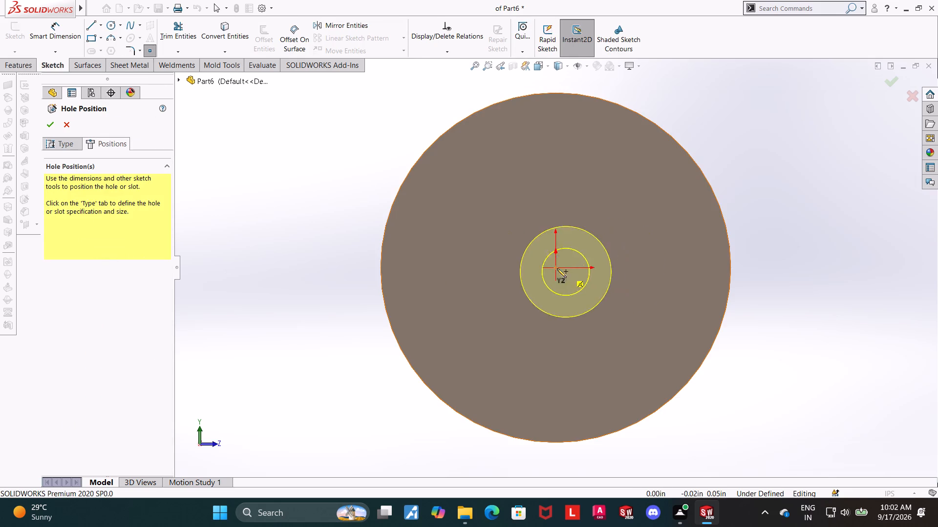
click(554, 269)
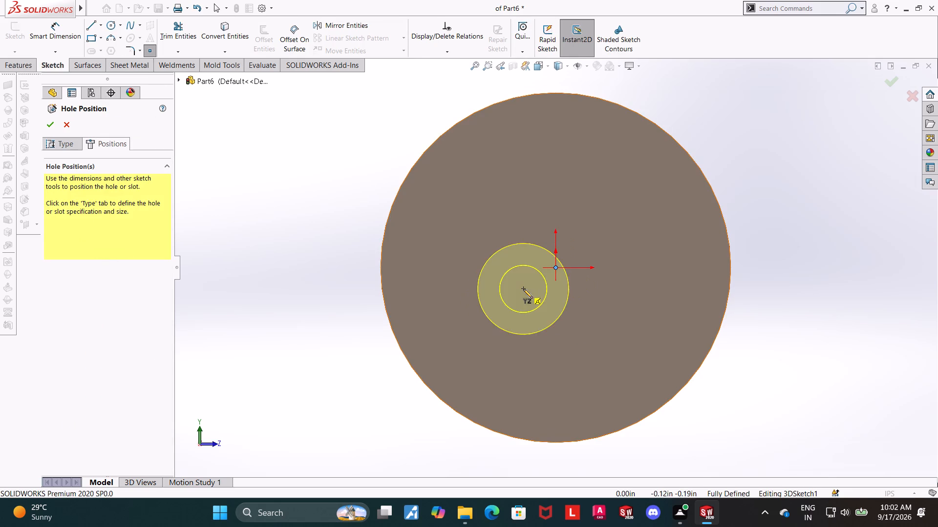
click(535, 283)
key(Escape)
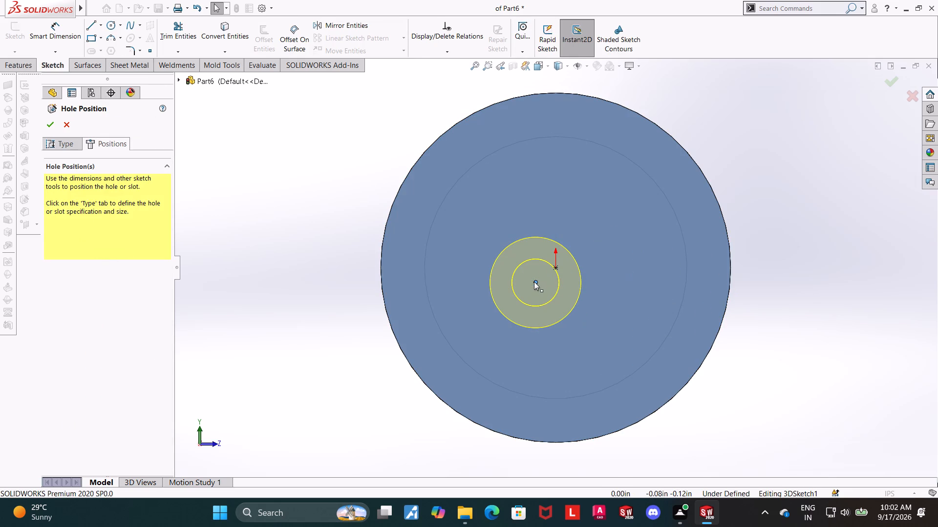
Align the off-centre hole point with the origin along X and create the countersunk hole.
click(535, 283)
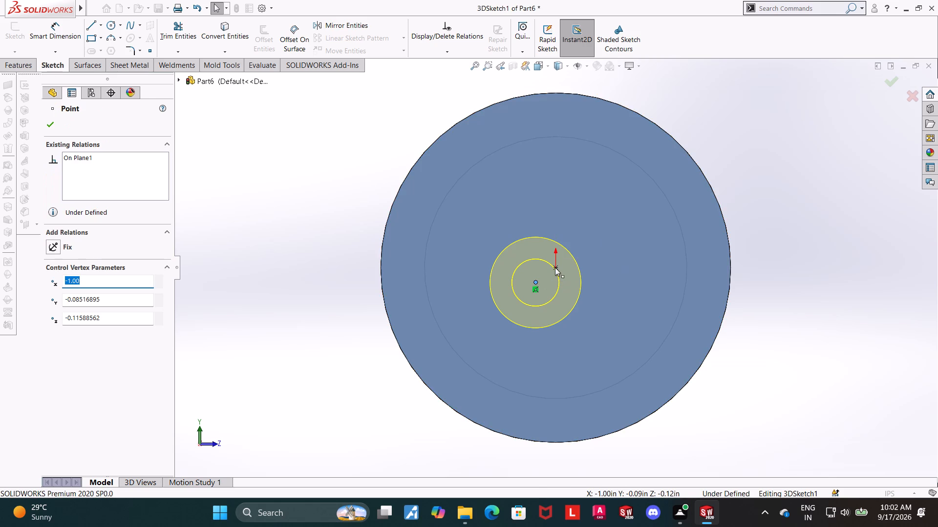
ctrl+click(555, 267)
click(54, 298)
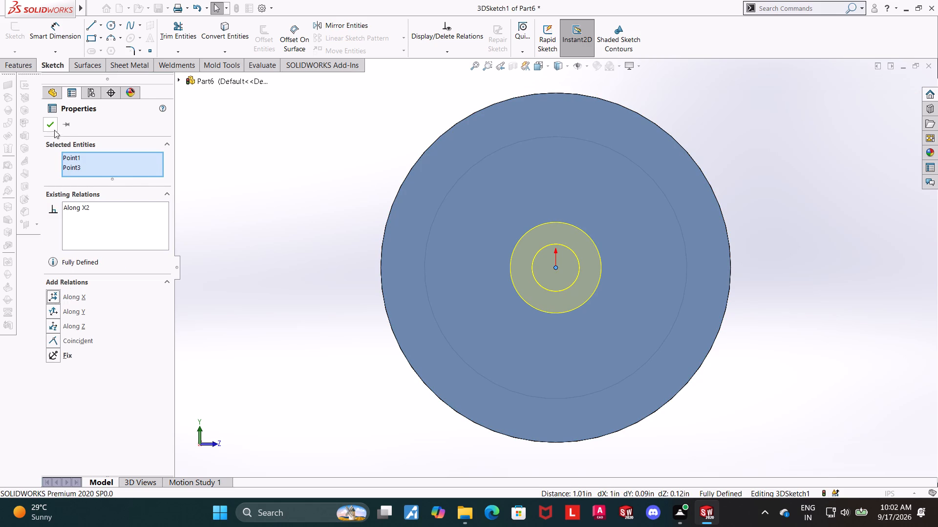
click(53, 128)
click(189, 291)
middle_drag(288, 270, 272, 144)
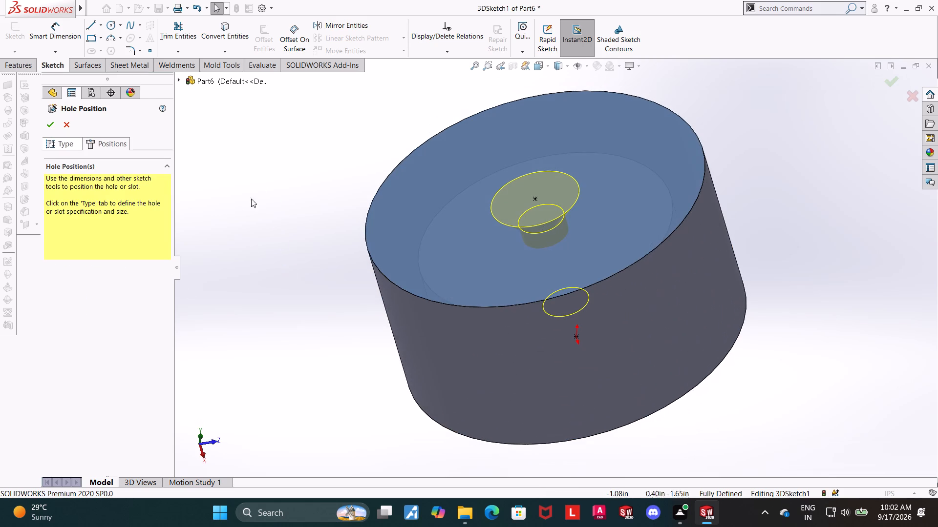
click(52, 132)
click(52, 127)
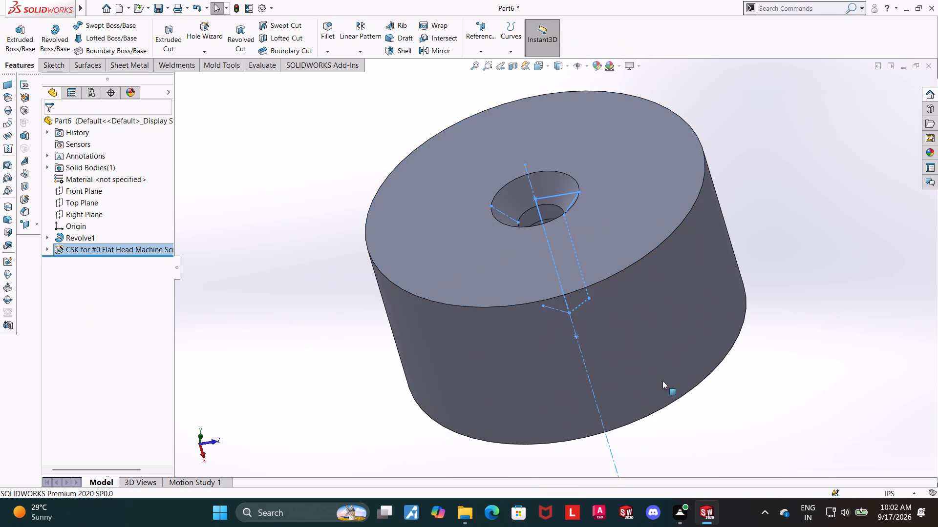
Switch the part to wireframe display and examine the countersunk hole and cavity from the side.
scroll(677, 379, up, 4)
click(763, 382)
middle_drag(727, 381, 798, 396)
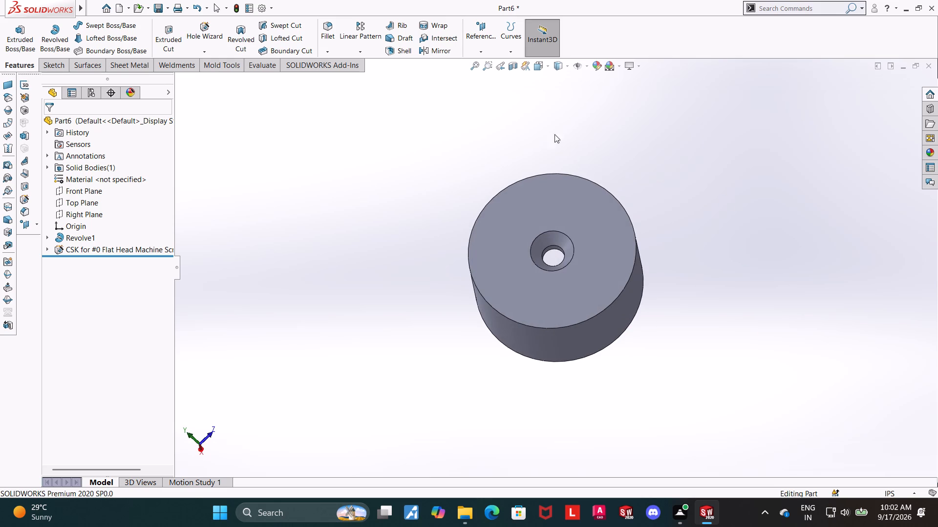
click(557, 68)
click(560, 133)
middle_drag(666, 183, 648, 177)
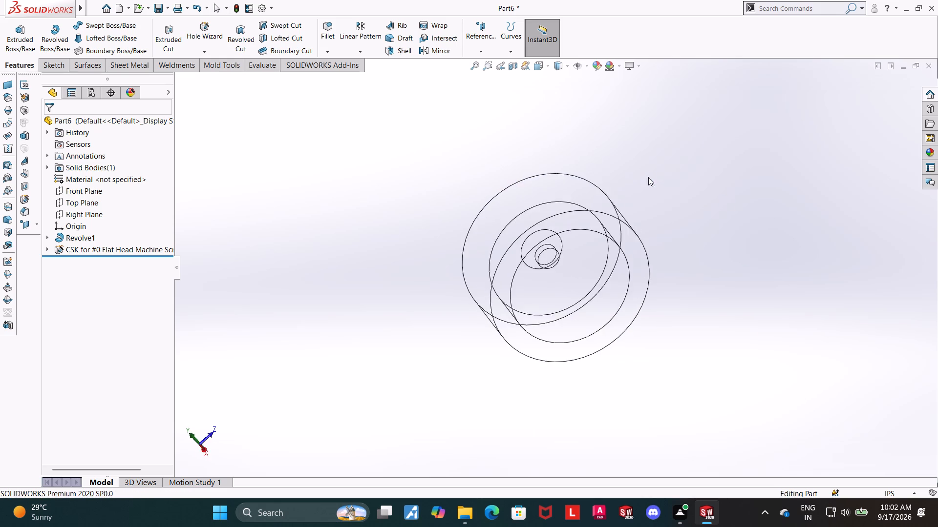
middle_drag(670, 197, 597, 152)
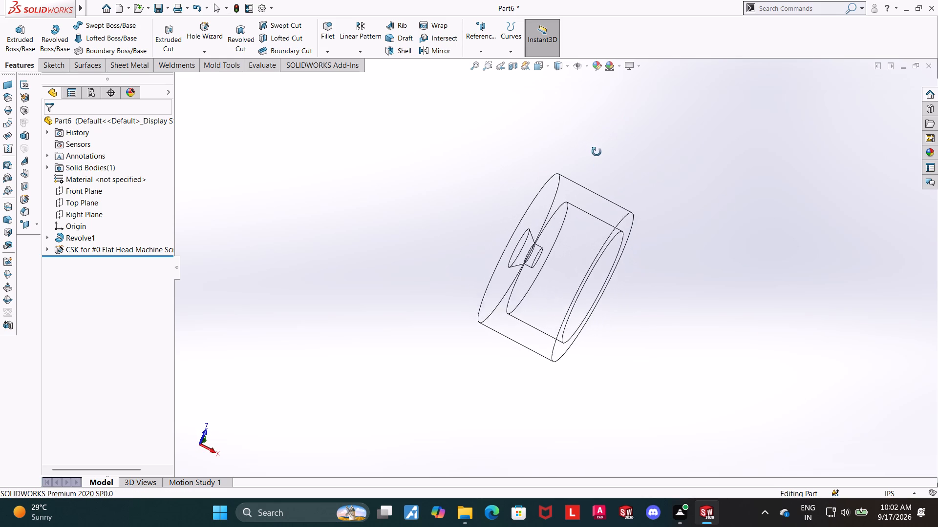
middle_drag(597, 152, 603, 156)
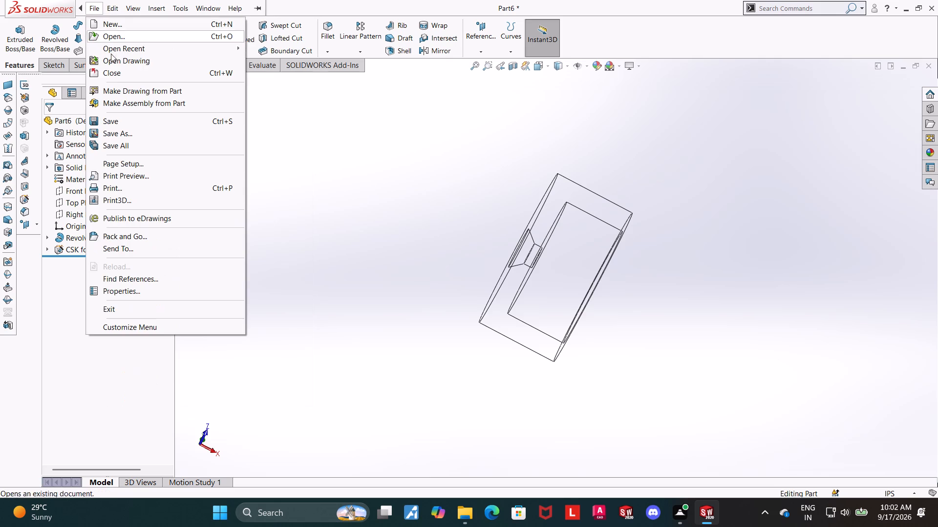
Save the part in Downloads as "female lathe part".
click(123, 130)
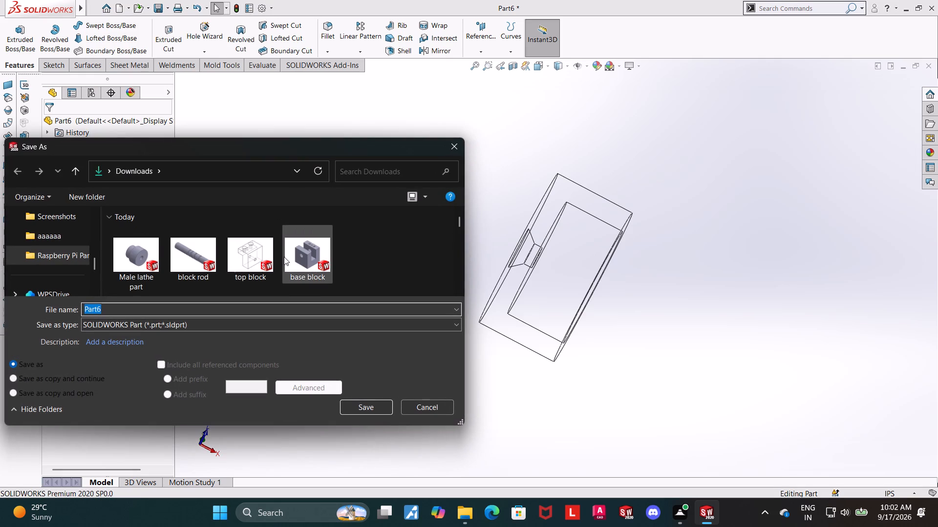
text(femlae la)
key(BackSpace)
key(BackSpace)
key(BackSpace)
key(BackSpace)
key(BackSpace)
key(BackSpace)
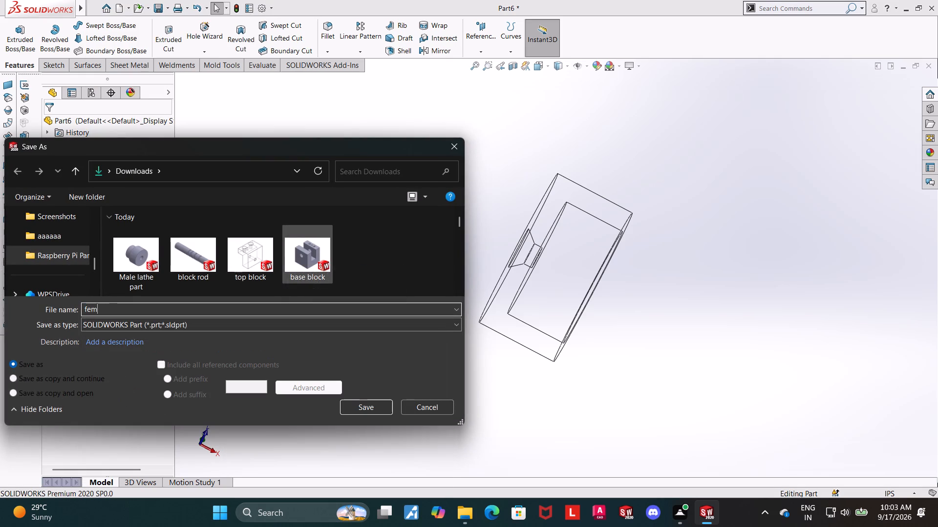
text(ale lathe part)
key(Return)
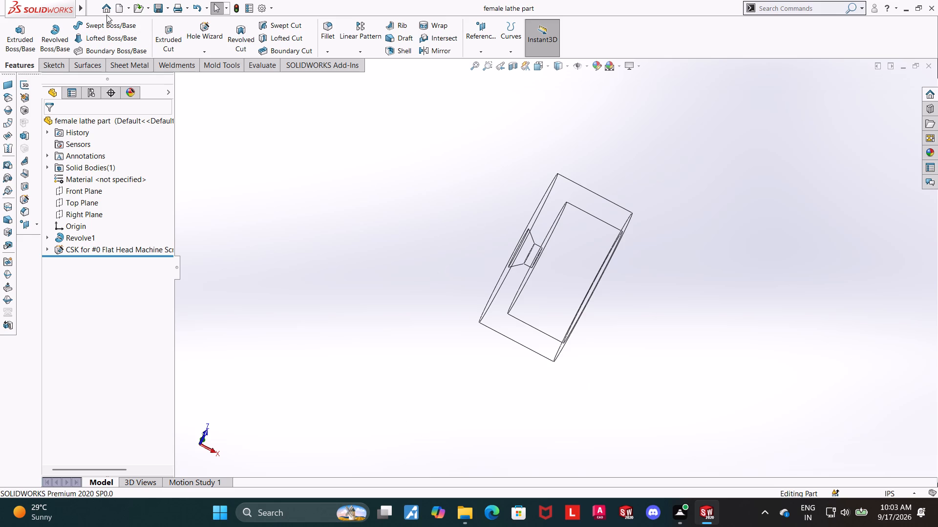
Create a new part document.
click(119, 10)
double_click(246, 240)
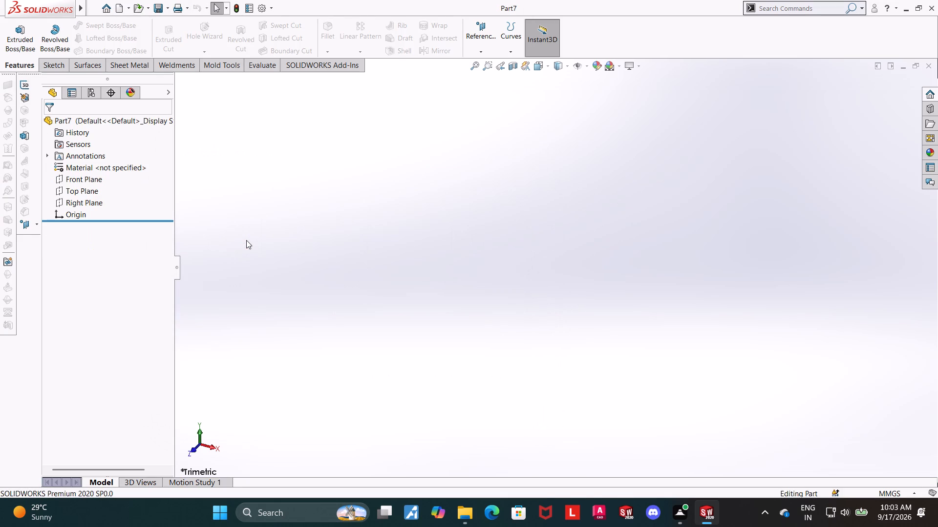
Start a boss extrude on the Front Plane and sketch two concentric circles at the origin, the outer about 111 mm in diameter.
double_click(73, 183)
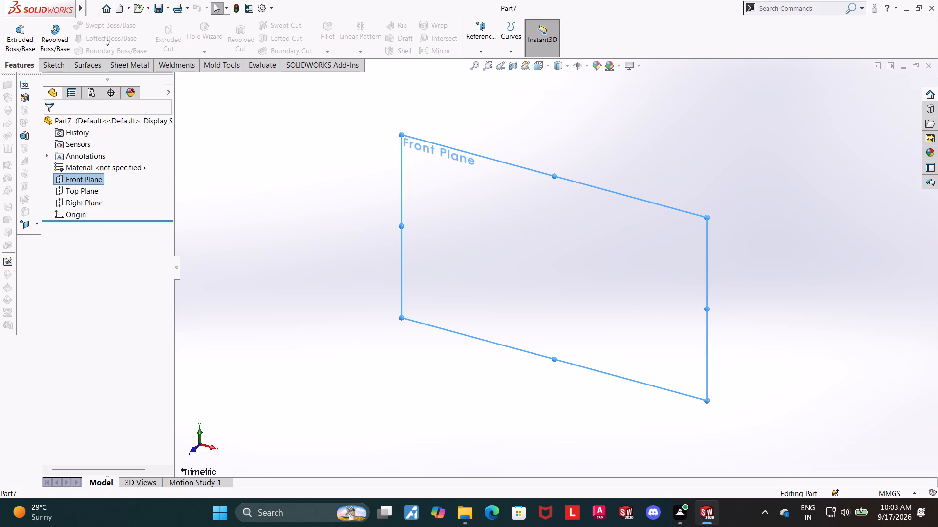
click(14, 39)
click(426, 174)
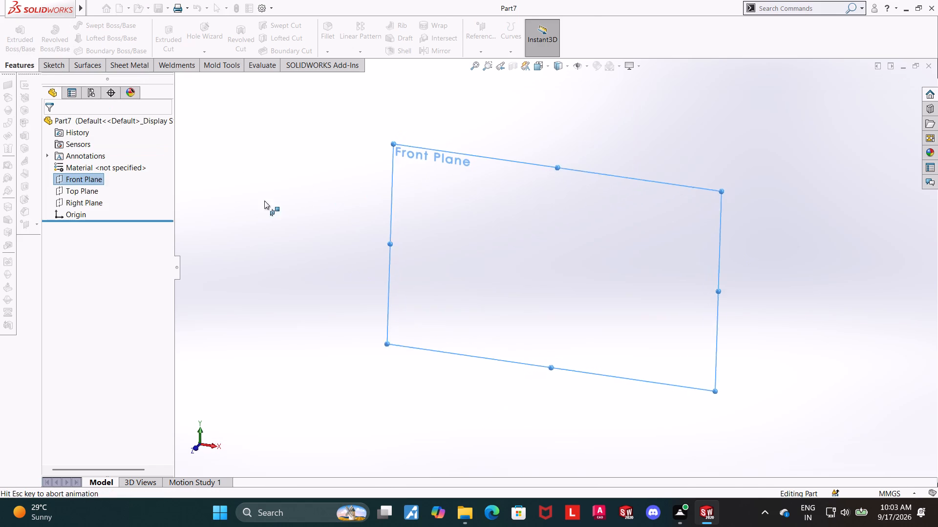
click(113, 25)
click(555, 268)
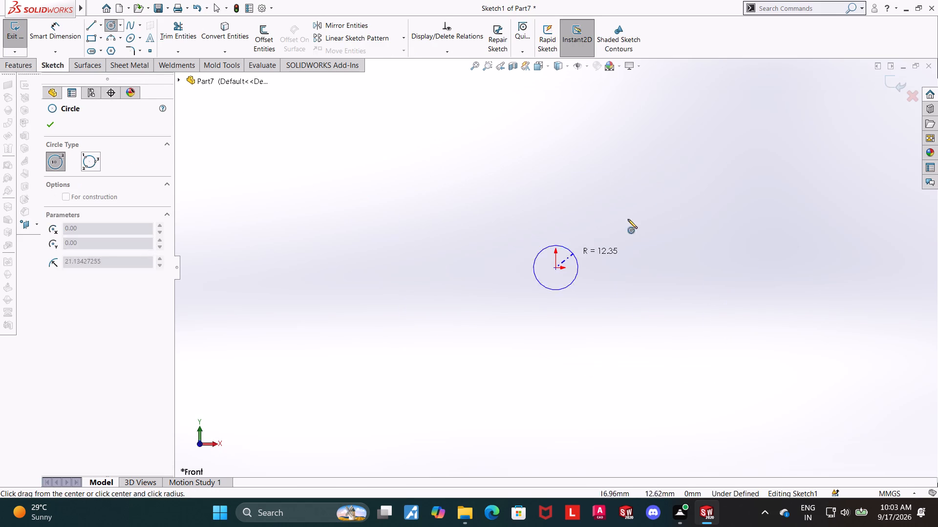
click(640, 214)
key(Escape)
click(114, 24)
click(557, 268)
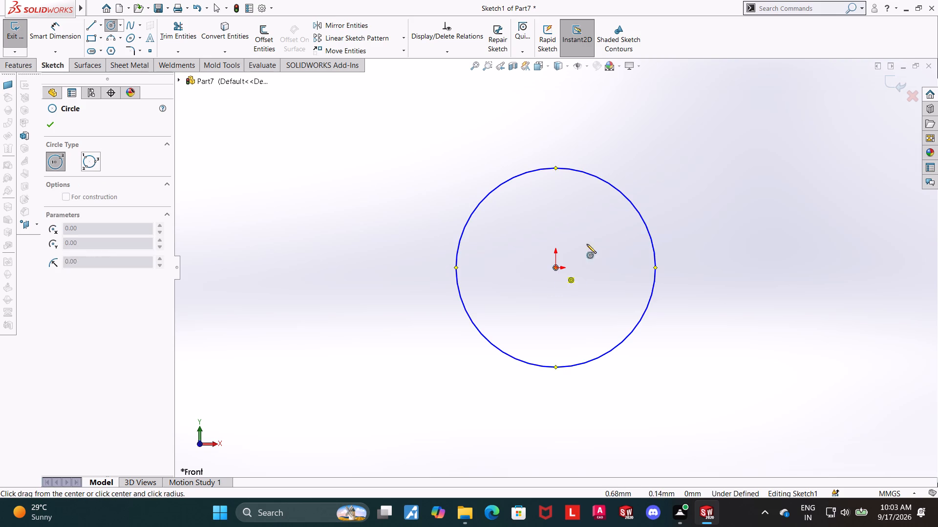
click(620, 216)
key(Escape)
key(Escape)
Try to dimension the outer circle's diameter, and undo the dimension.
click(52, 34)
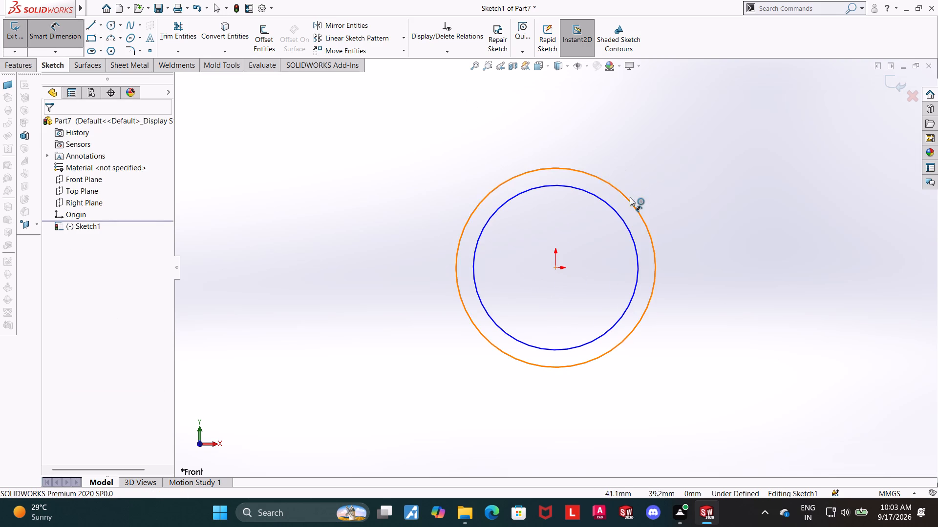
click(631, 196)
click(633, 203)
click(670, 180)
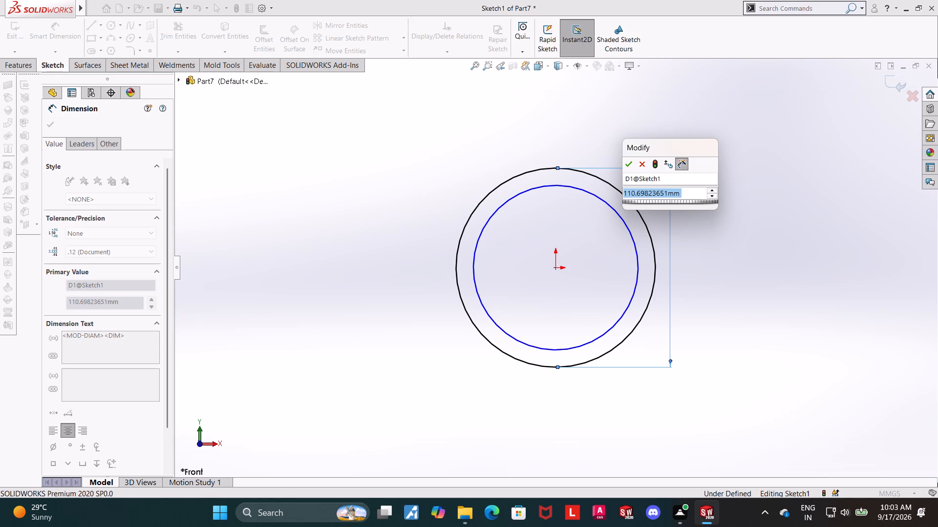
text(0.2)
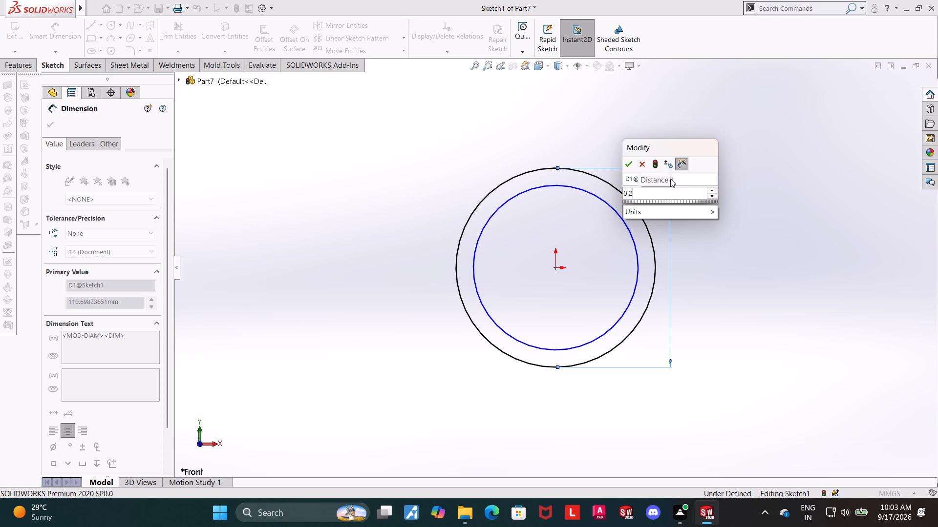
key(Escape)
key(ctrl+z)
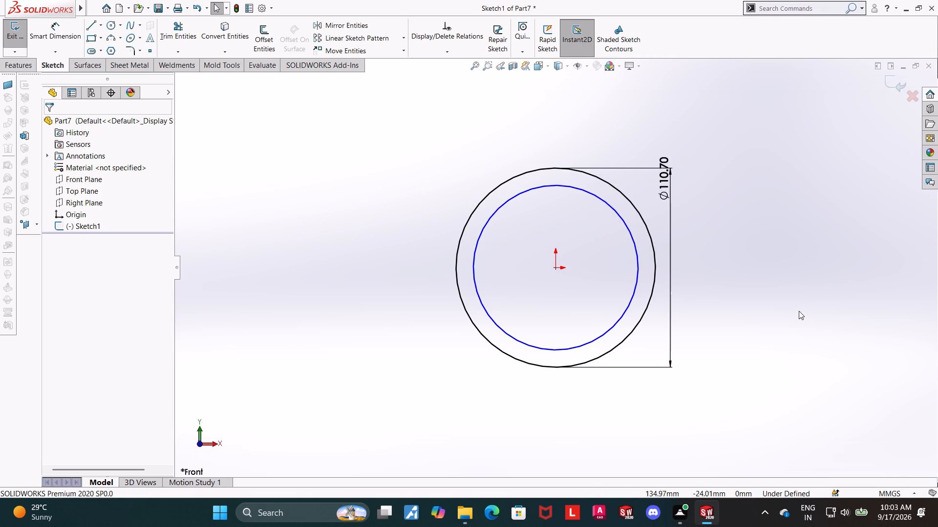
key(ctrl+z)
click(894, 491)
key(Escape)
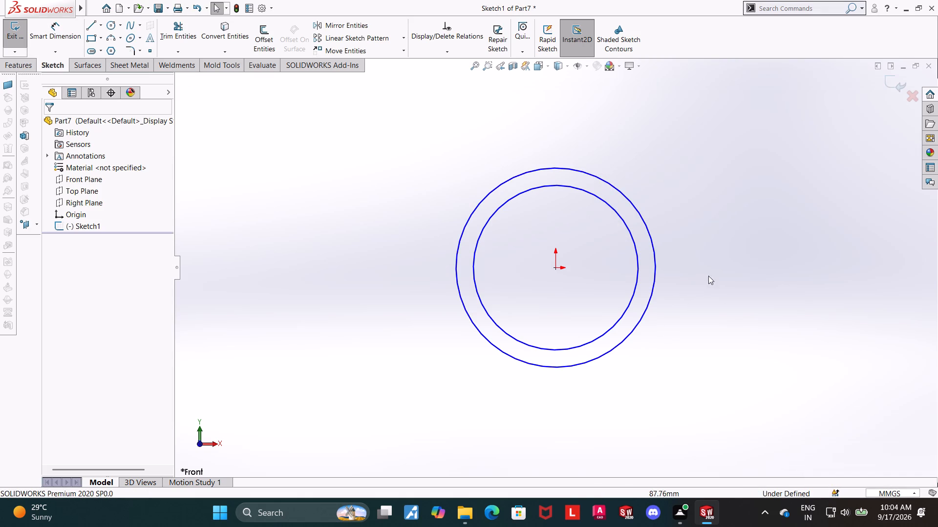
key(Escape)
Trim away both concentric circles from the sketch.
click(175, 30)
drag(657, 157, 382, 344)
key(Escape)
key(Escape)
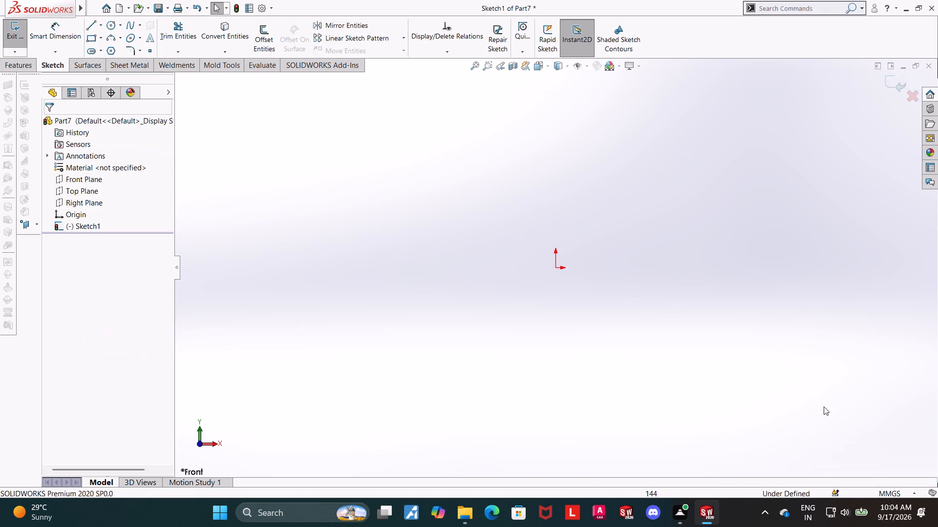
Set the part's unit system to IPS (inch, pound, second).
click(892, 497)
click(885, 465)
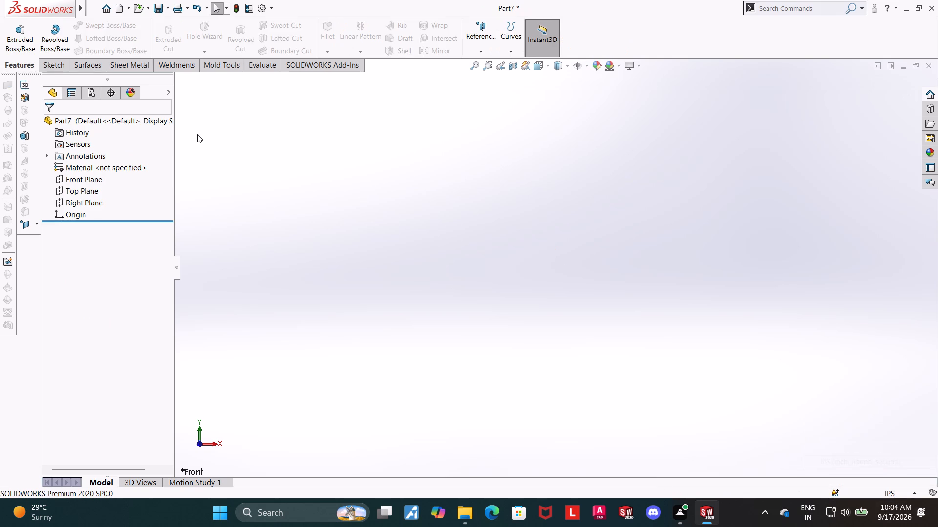
Sketch two concentric circles centred on the origin on the Front Plane, the outer about 6.11 in in diameter.
click(75, 180)
click(86, 162)
click(109, 25)
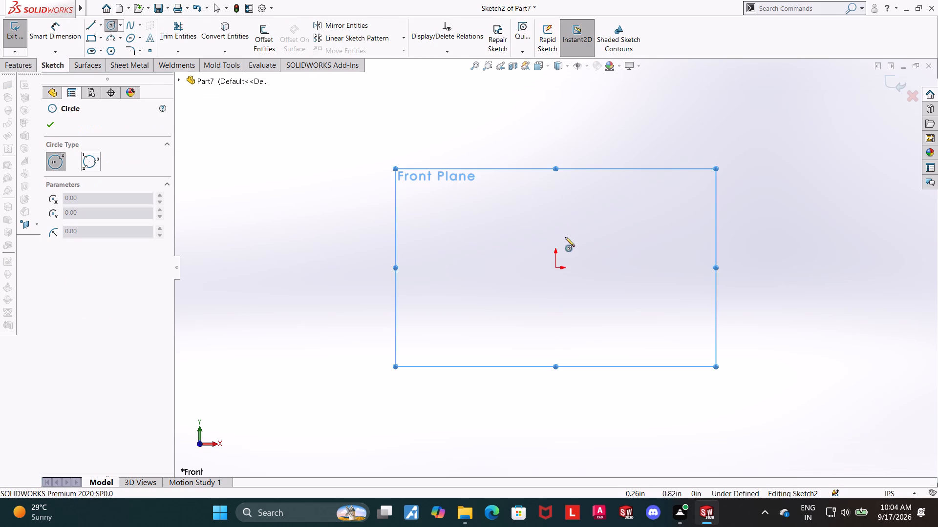
click(555, 267)
click(678, 200)
key(Escape)
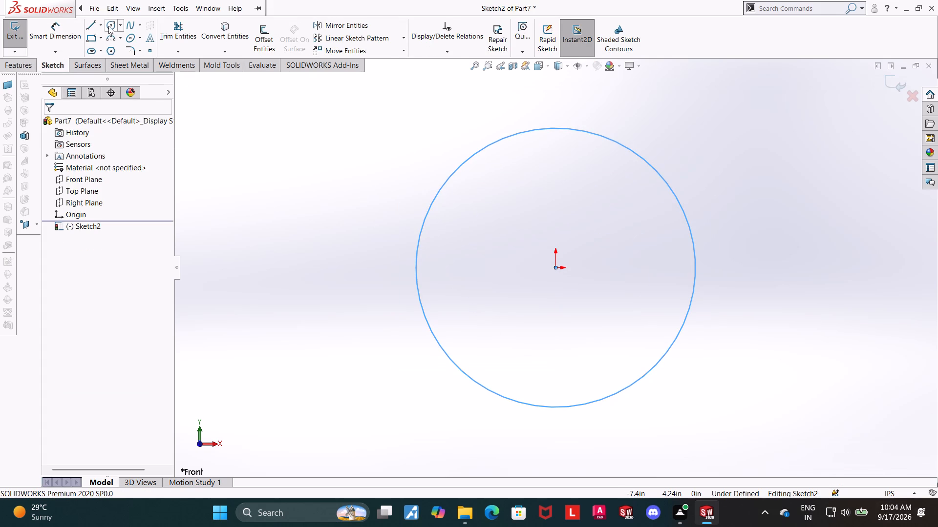
click(108, 26)
click(554, 266)
click(613, 181)
key(Escape)
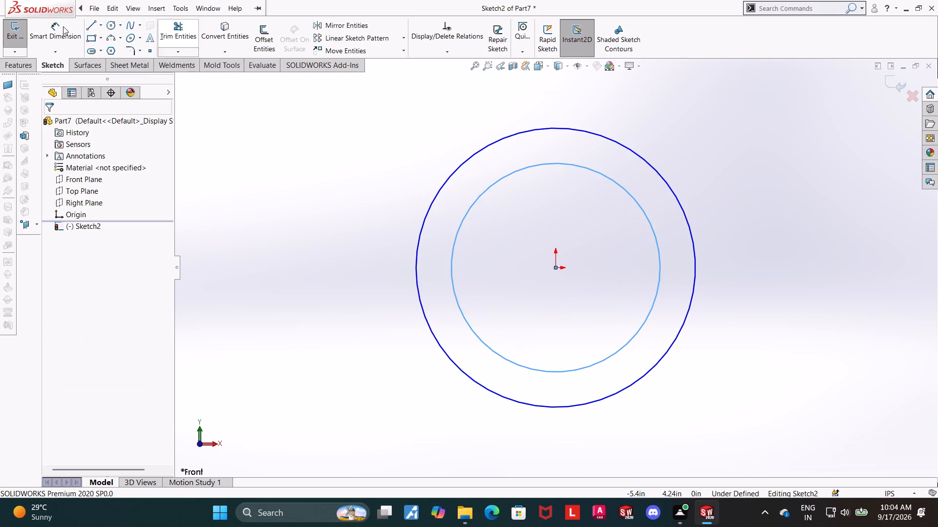
key(Escape)
Dimension the outer circle's diameter as 0.25 in.
click(43, 28)
click(631, 148)
click(658, 117)
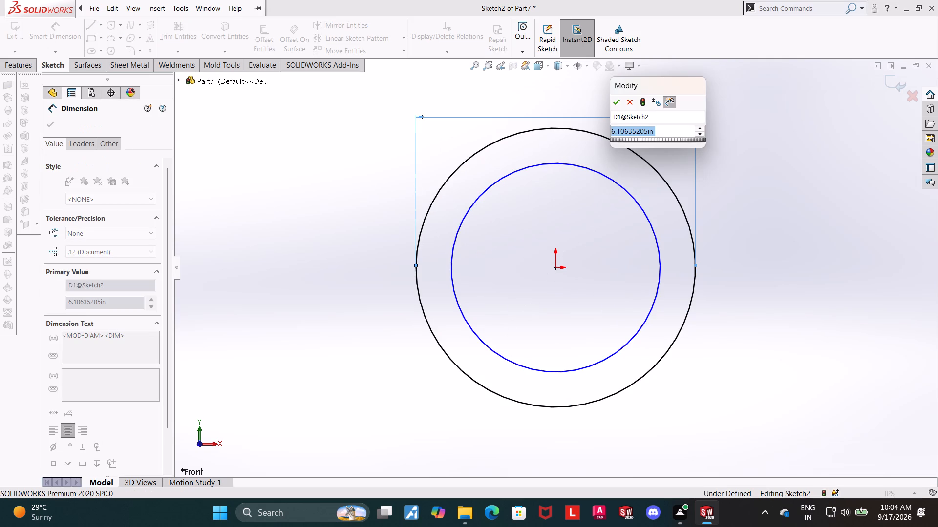
text(0.25)
key(Return)
key(Escape)
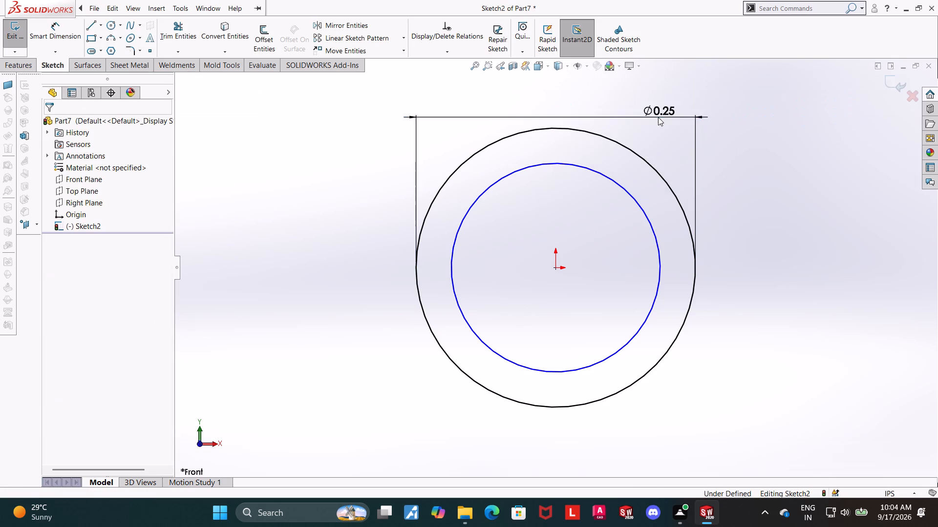
key(Escape)
Dimension the inner circle's diameter as 0.39/2 in (0.195 in).
click(75, 27)
click(549, 167)
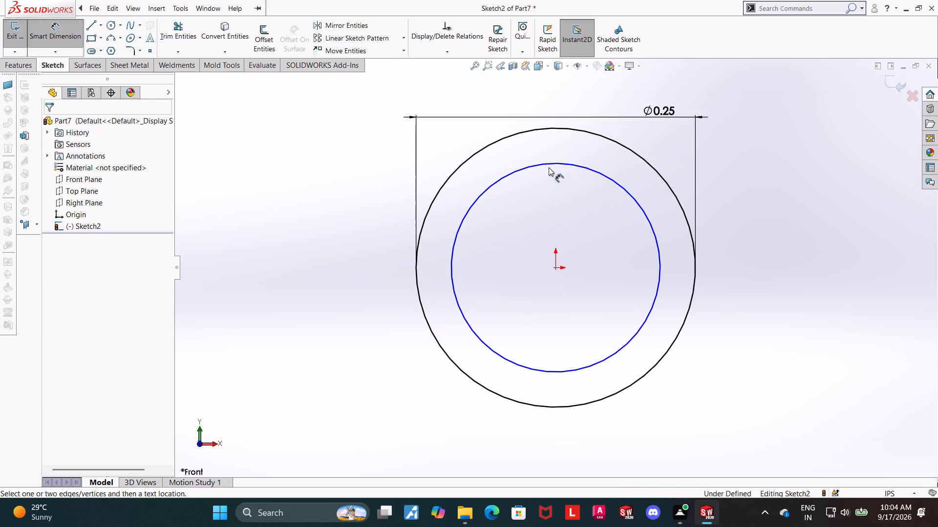
click(549, 166)
click(550, 146)
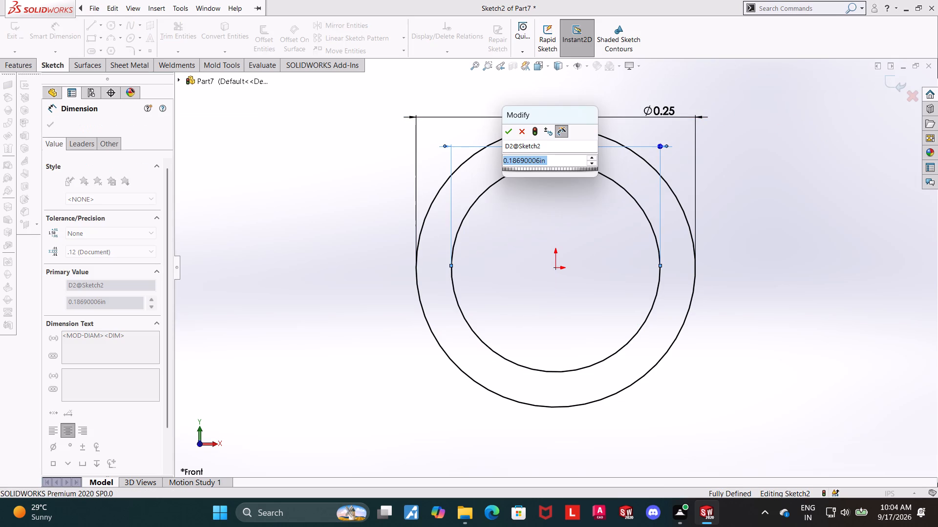
key(0)
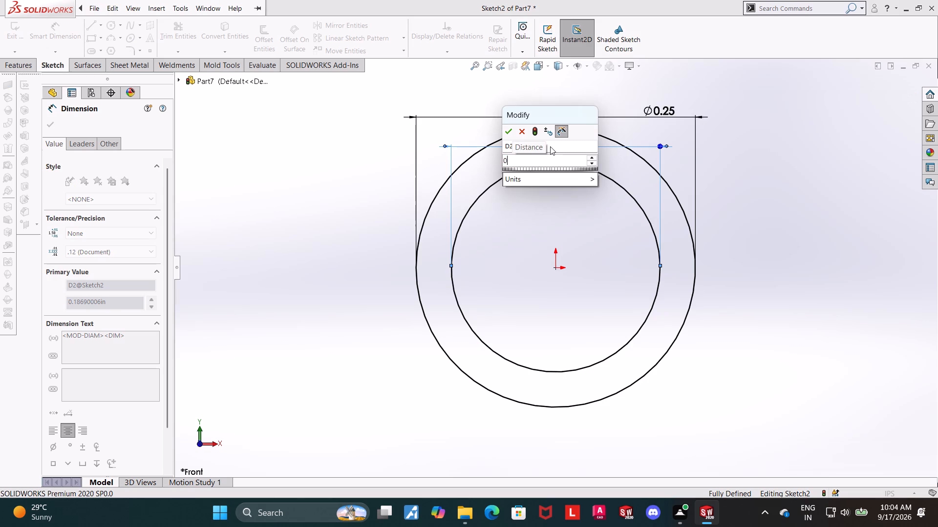
text(.39/2)
key(Return)
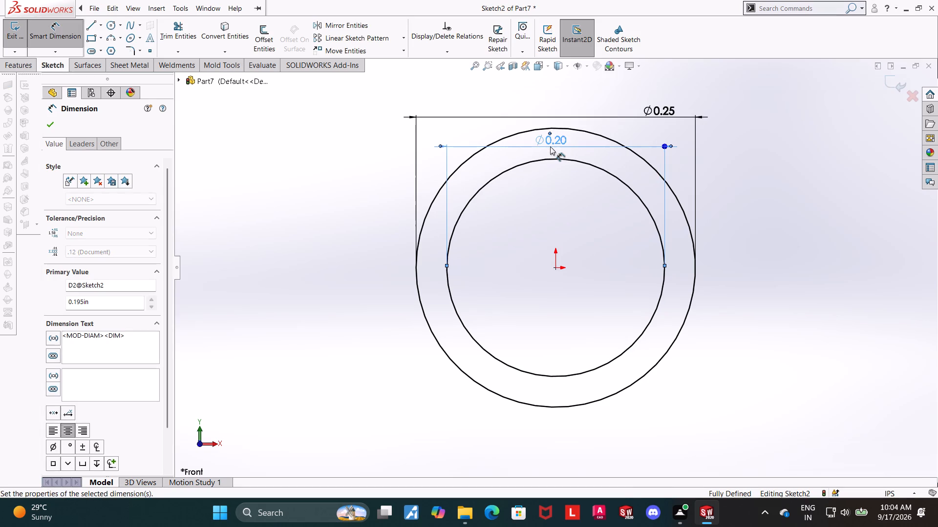
key(Escape)
key(Escape)
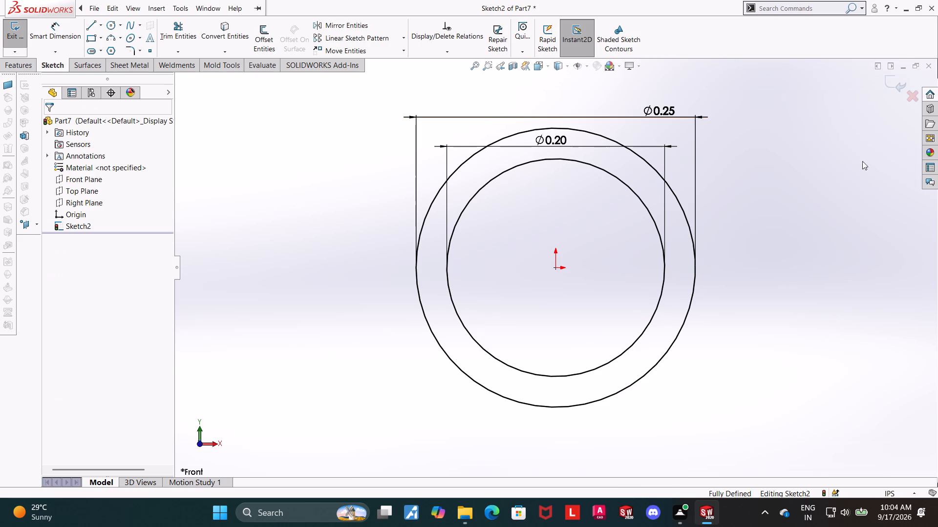
Extrude the ring profile to a blind depth of 0.095 in.
click(899, 81)
middle_drag(810, 138, 771, 145)
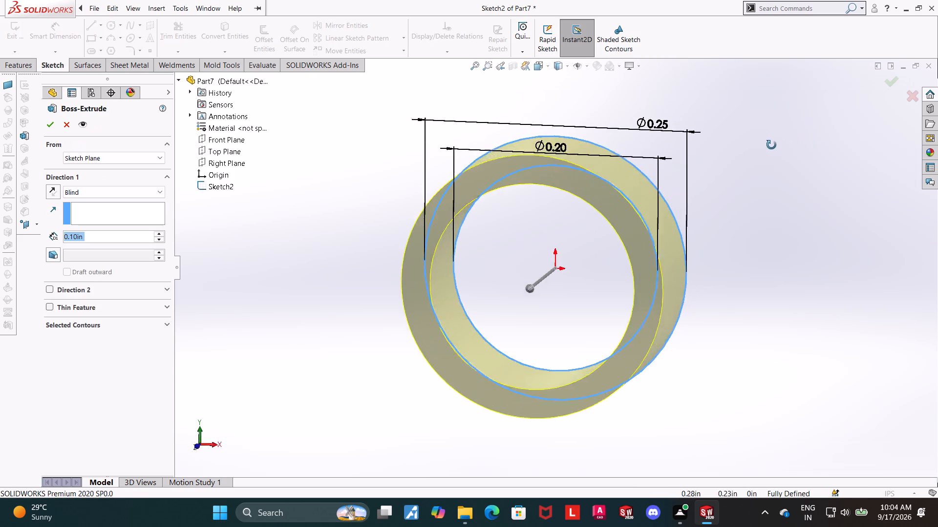
middle_drag(771, 145, 735, 117)
middle_drag(241, 208, 279, 191)
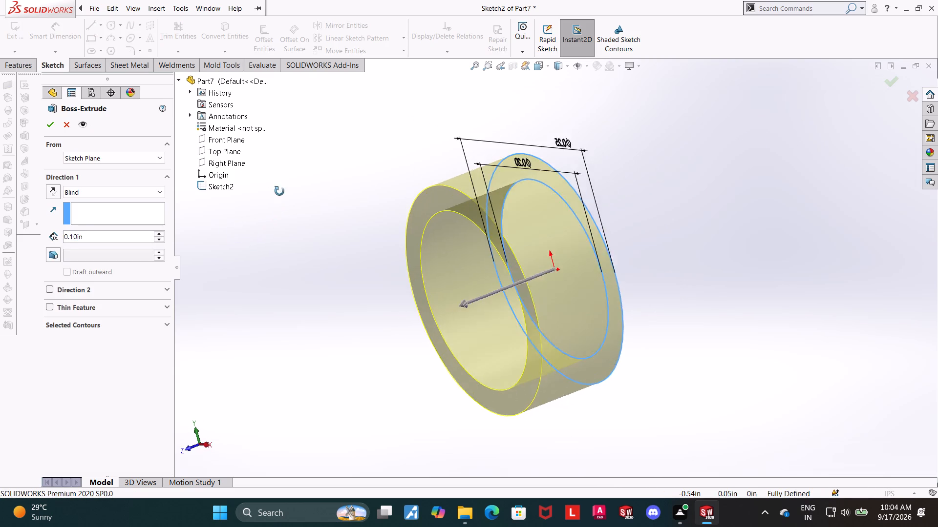
middle_drag(279, 191, 279, 193)
scroll(277, 187, down, 1)
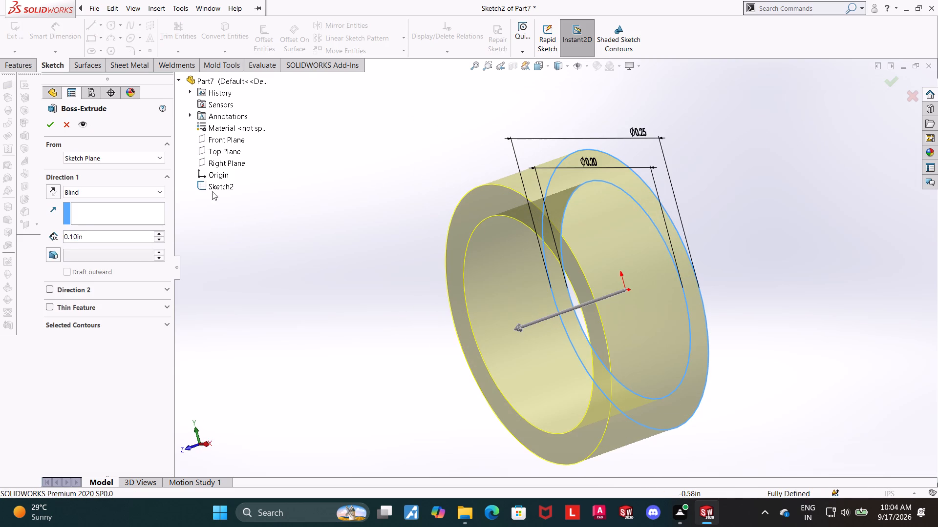
click(123, 232)
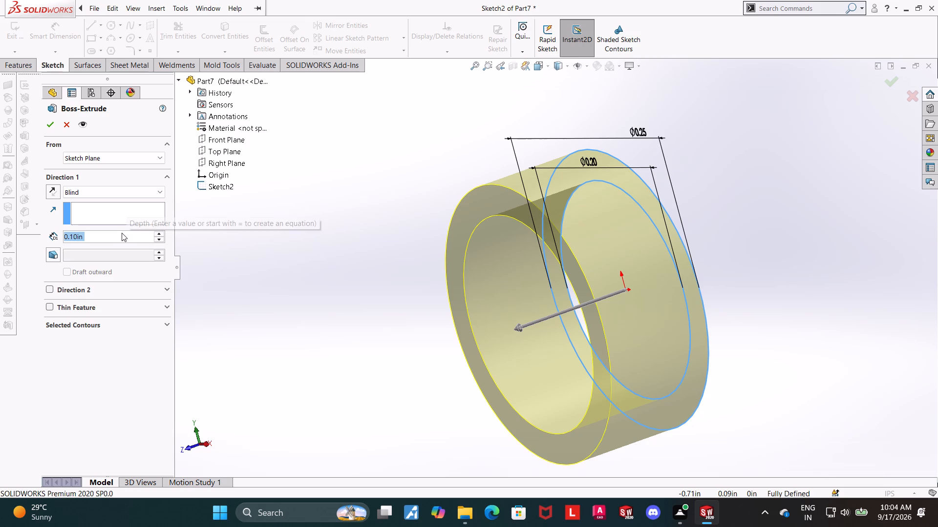
text(0.95)
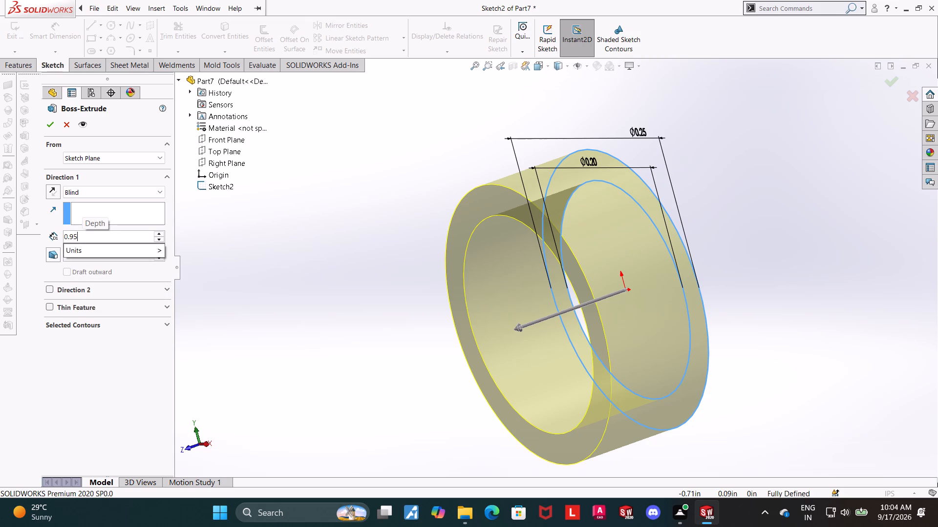
key(BackSpace)
key(BackSpace)
text(095)
key(Return)
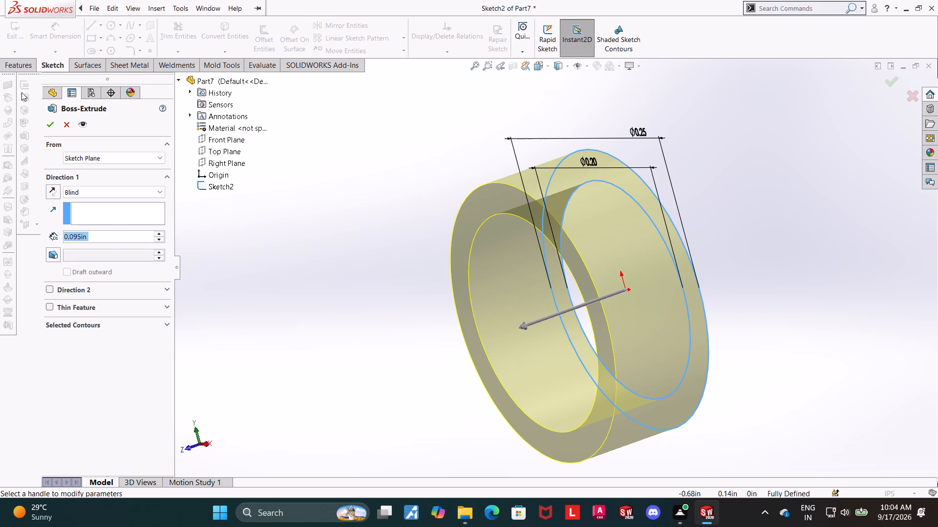
click(46, 125)
click(316, 356)
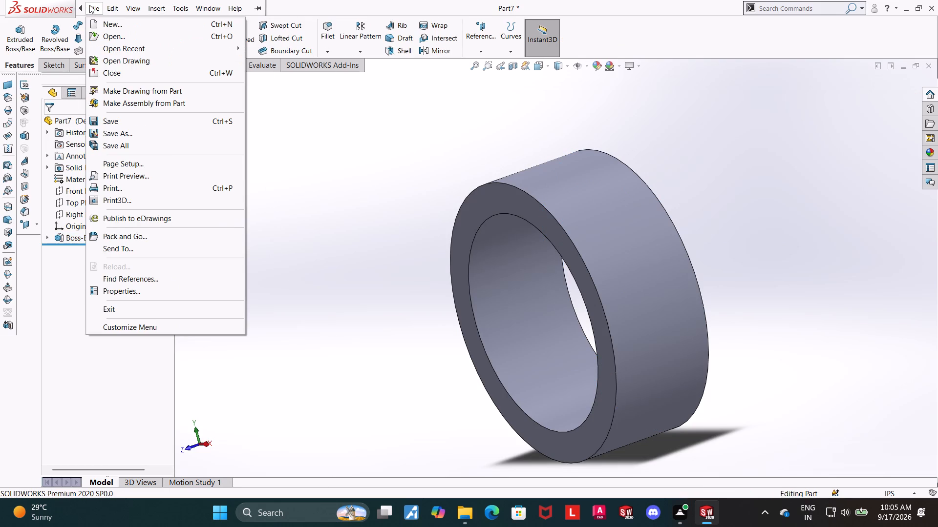
Save the part in Downloads as "lathe pin bushes".
click(110, 122)
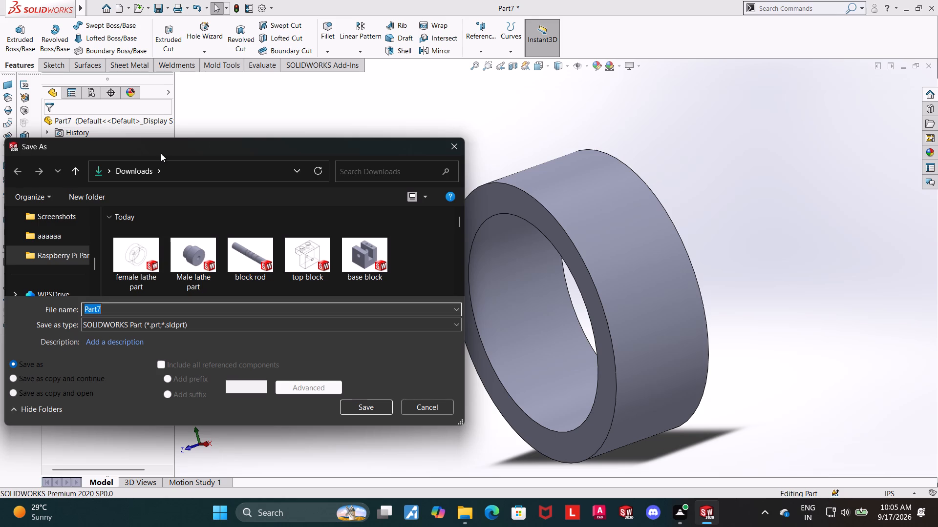
text(rubber)
key(space)
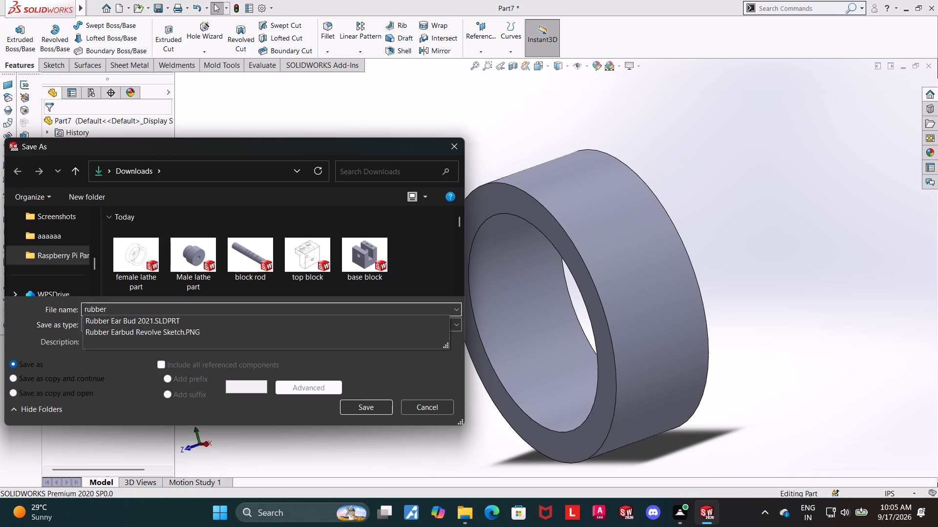
key(BackSpace)
key(BackSpace)
key(BackSpace)
key(BackSpace)
key(BackSpace)
key(BackSpace)
key(BackSpace)
key(BackSpace)
key(BackSpace)
key(BackSpace)
key(BackSpace)
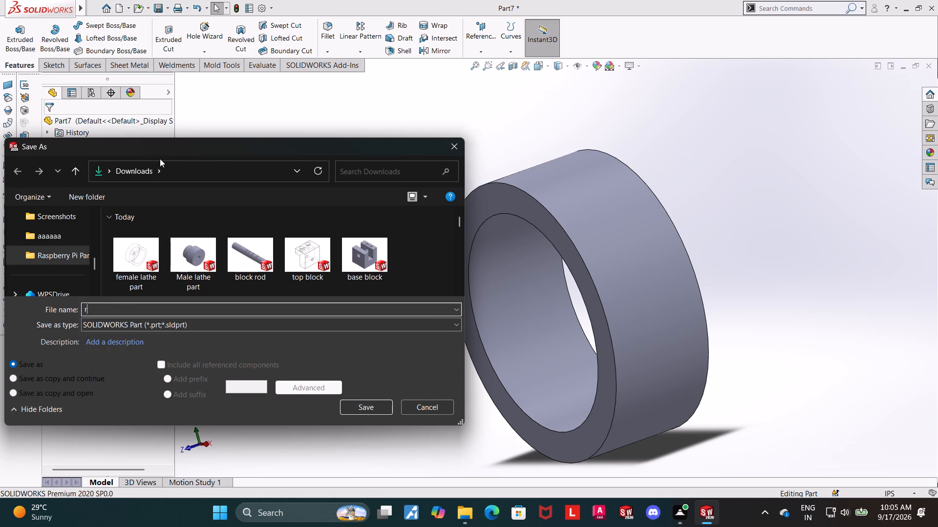
text(bus)
key(BackSpace)
key(BackSpace)
key(BackSpace)
key(BackSpace)
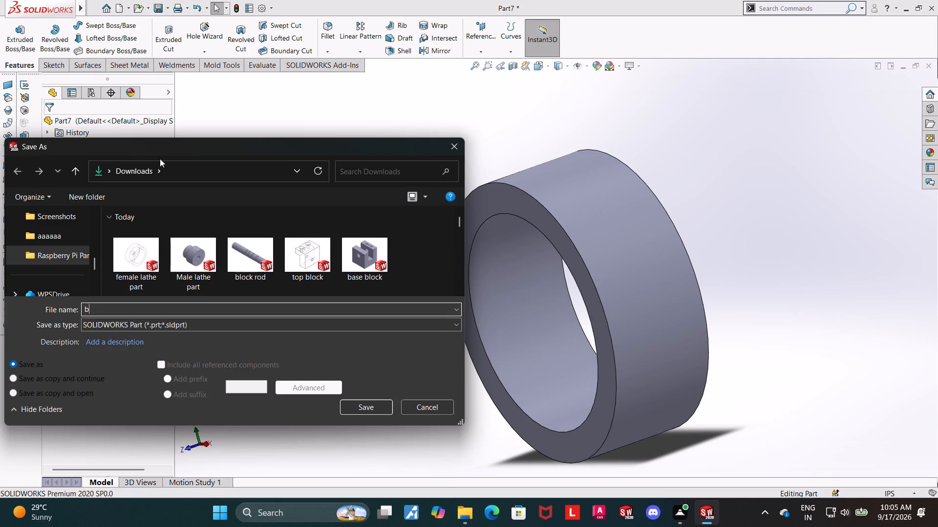
text(lathe pin bu)
text(shes)
key(Return)
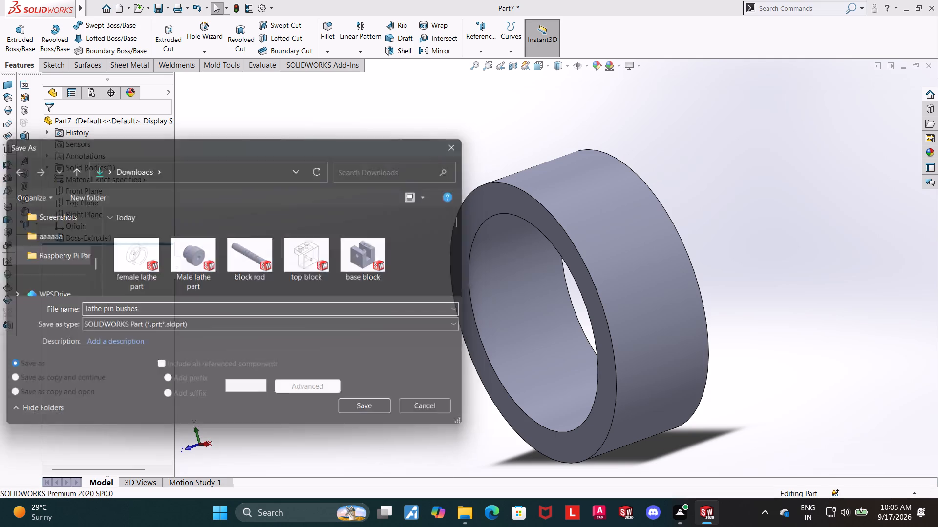
Create a new assembly and insert the base block as its first component.
click(118, 11)
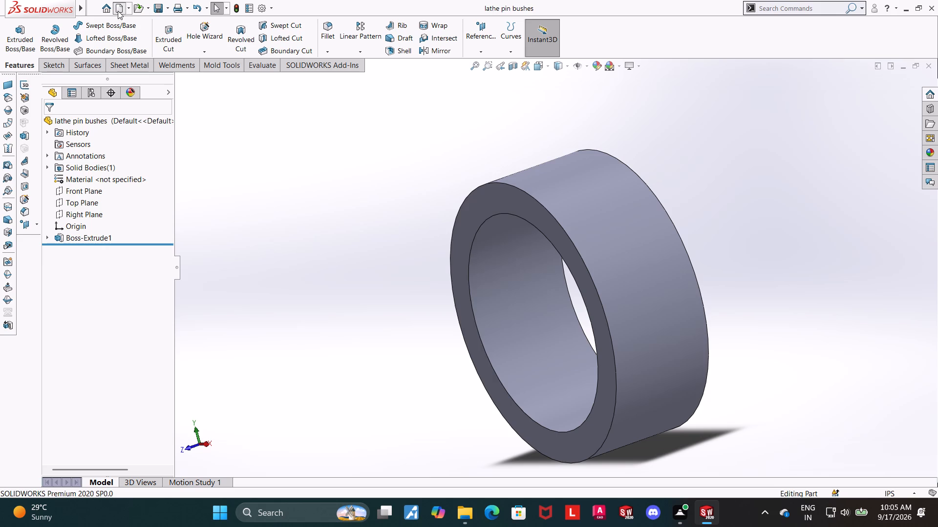
double_click(345, 247)
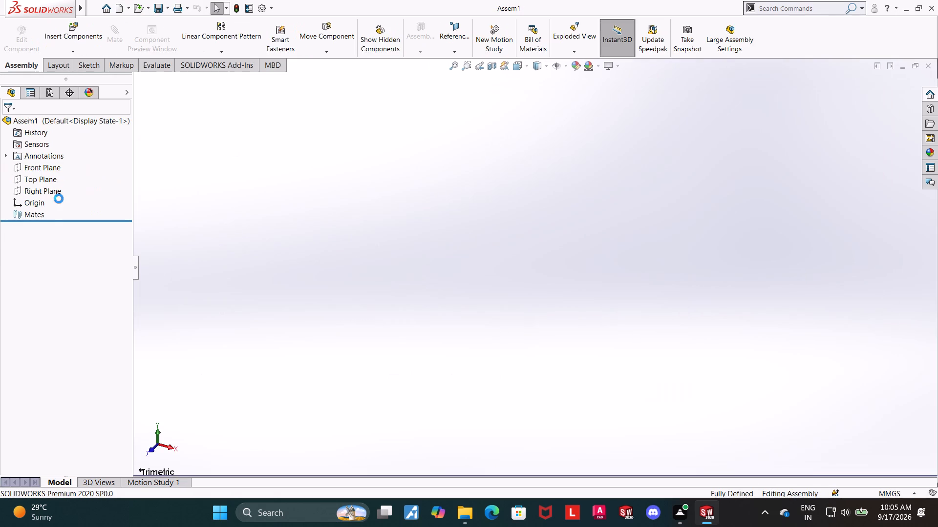
click(39, 268)
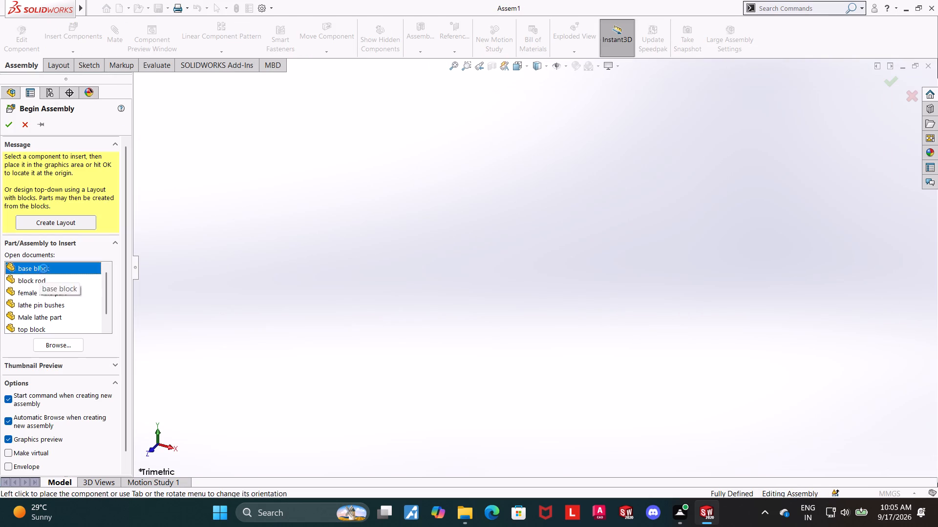
click(532, 308)
Insert the top block as a second component, placed freely beside the base block.
scroll(758, 342, up, 5)
middle_drag(737, 304, 716, 304)
click(84, 40)
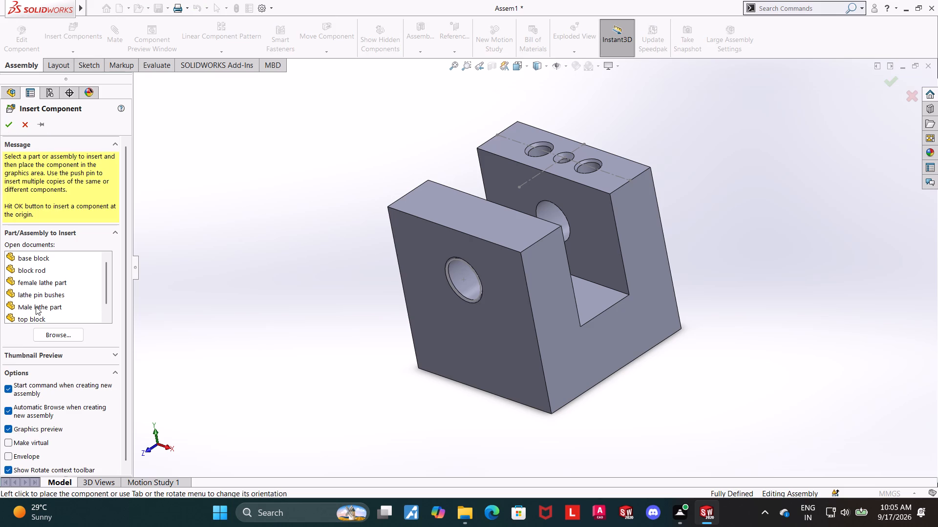
click(37, 321)
click(243, 139)
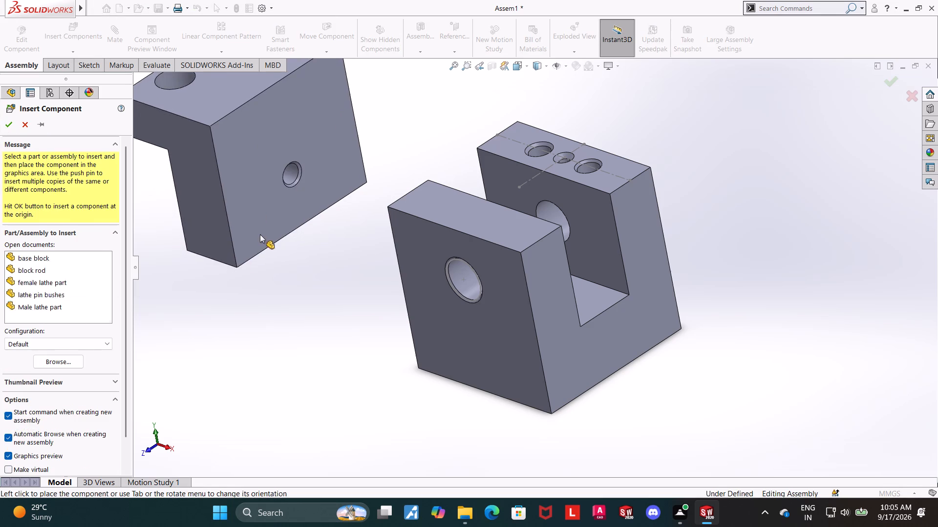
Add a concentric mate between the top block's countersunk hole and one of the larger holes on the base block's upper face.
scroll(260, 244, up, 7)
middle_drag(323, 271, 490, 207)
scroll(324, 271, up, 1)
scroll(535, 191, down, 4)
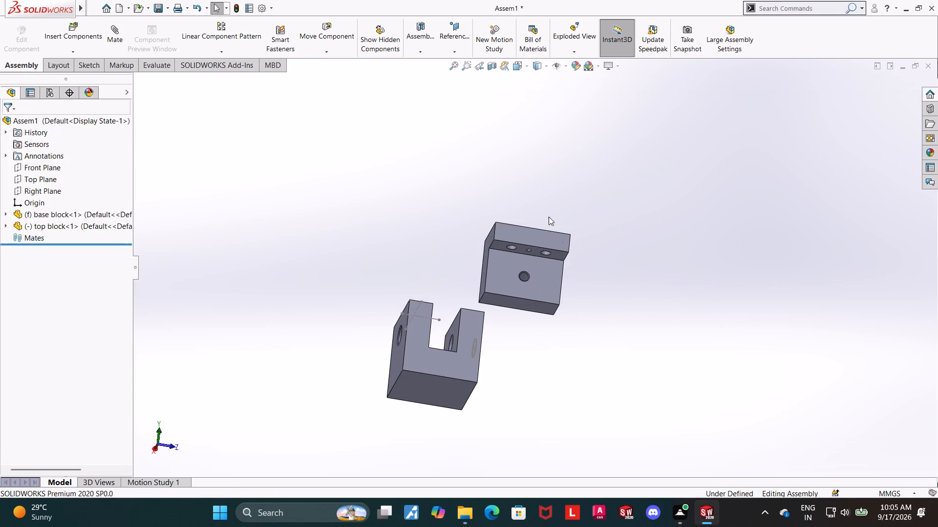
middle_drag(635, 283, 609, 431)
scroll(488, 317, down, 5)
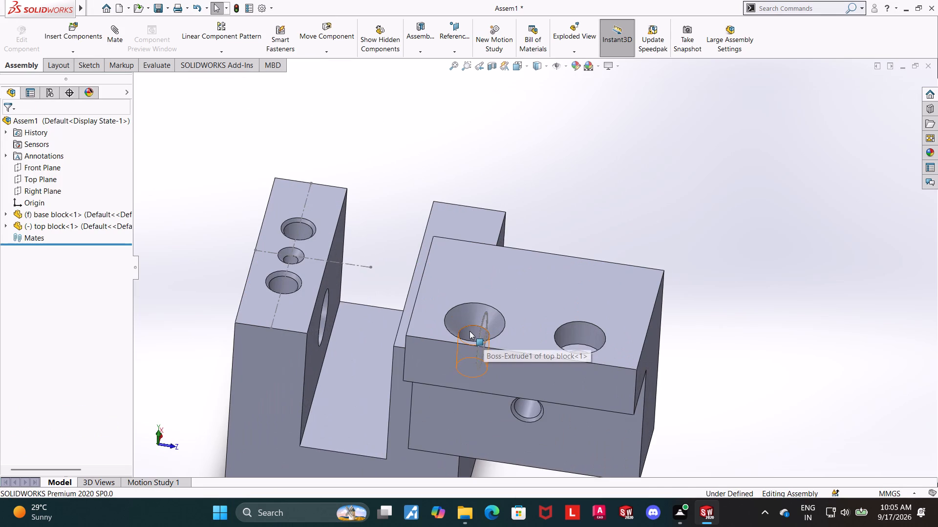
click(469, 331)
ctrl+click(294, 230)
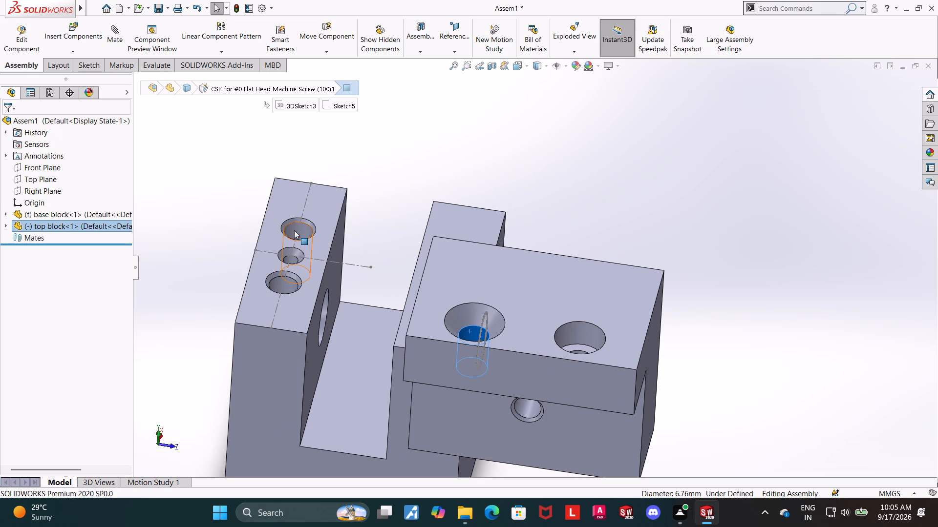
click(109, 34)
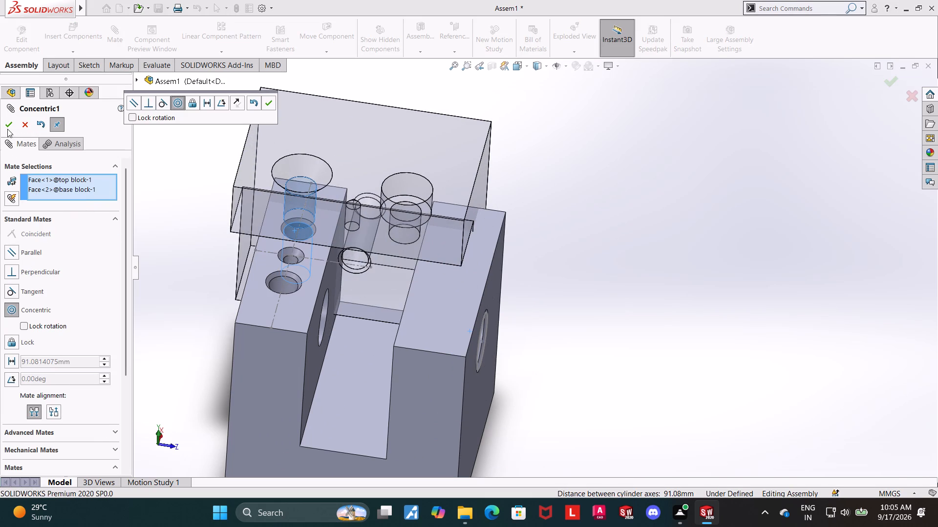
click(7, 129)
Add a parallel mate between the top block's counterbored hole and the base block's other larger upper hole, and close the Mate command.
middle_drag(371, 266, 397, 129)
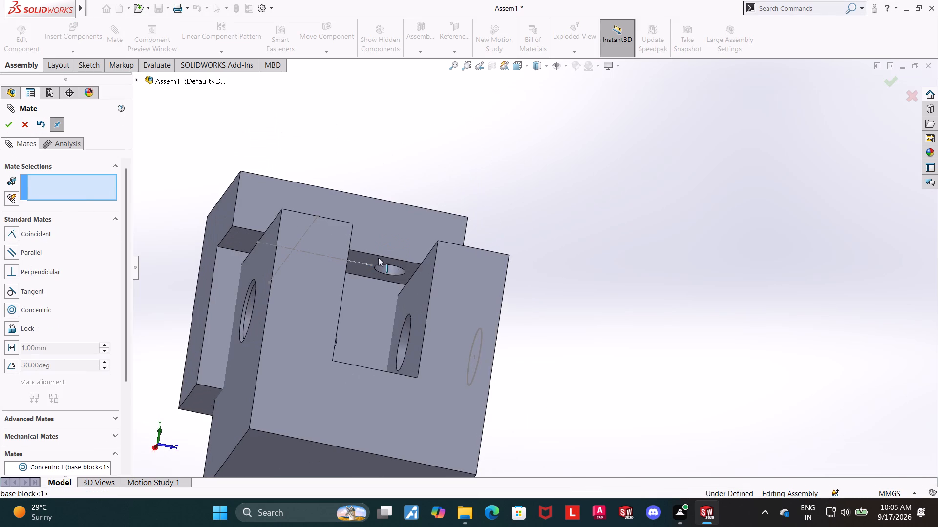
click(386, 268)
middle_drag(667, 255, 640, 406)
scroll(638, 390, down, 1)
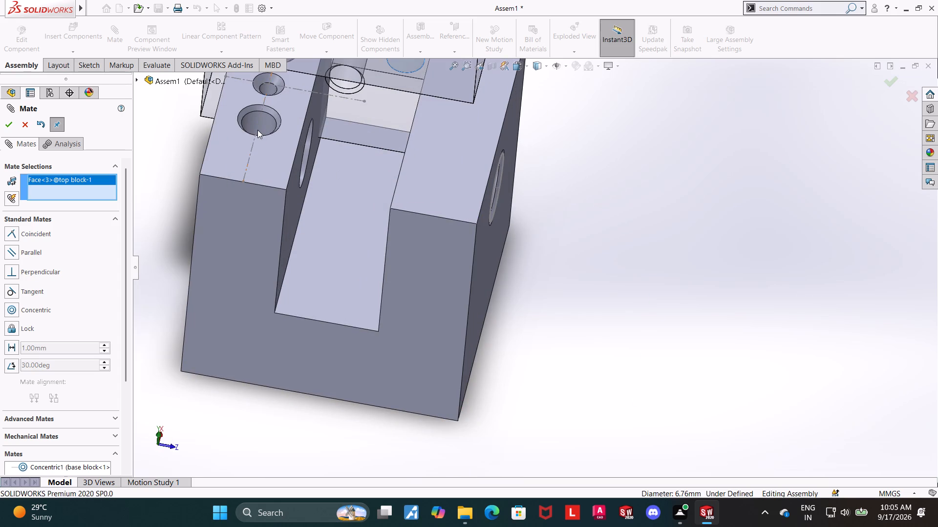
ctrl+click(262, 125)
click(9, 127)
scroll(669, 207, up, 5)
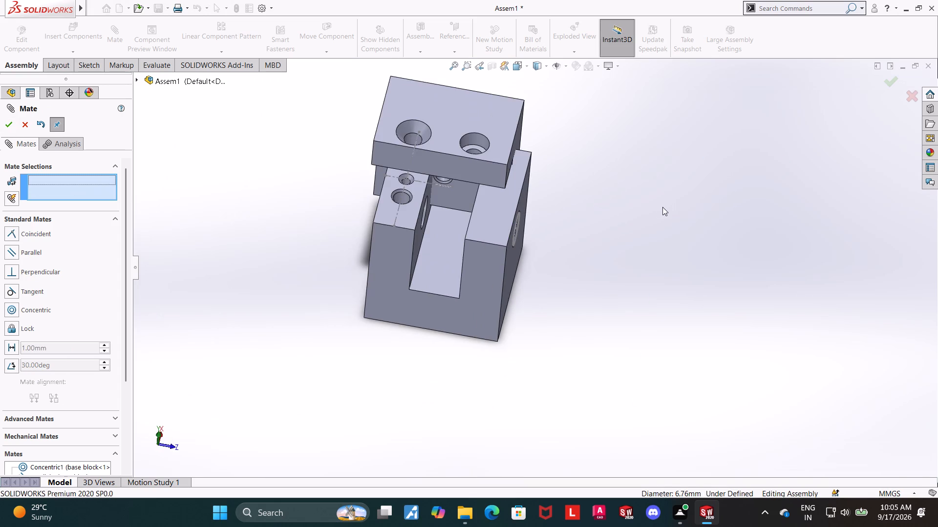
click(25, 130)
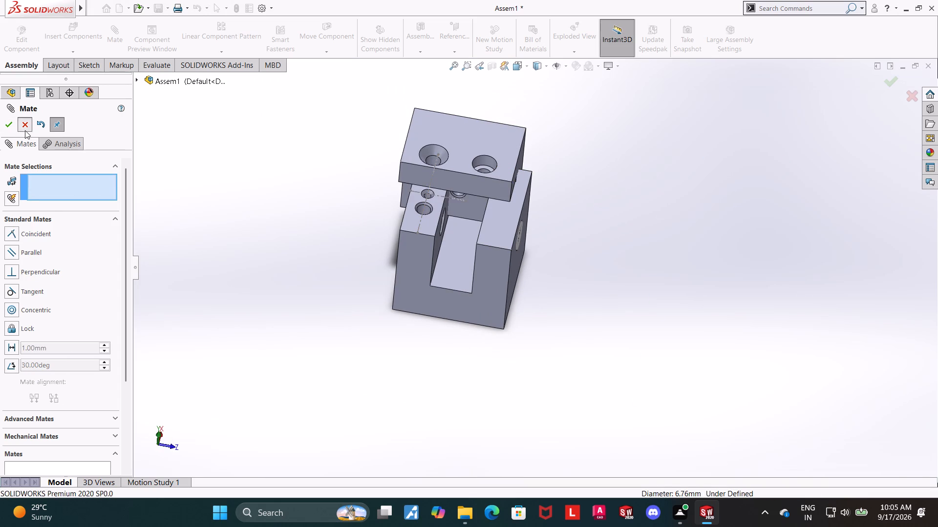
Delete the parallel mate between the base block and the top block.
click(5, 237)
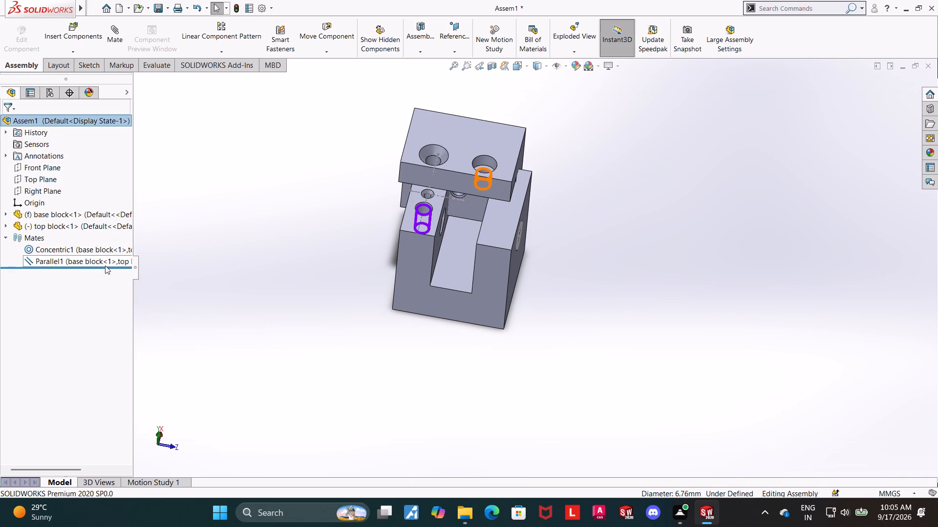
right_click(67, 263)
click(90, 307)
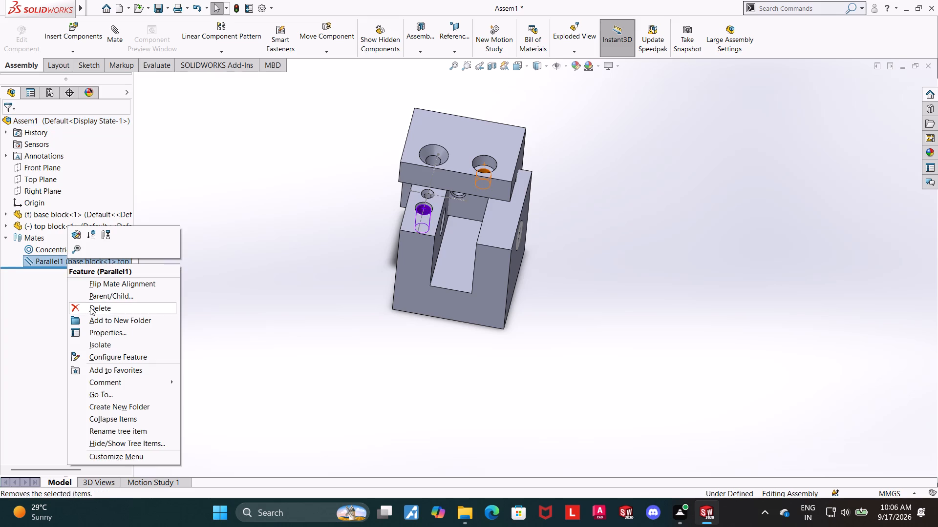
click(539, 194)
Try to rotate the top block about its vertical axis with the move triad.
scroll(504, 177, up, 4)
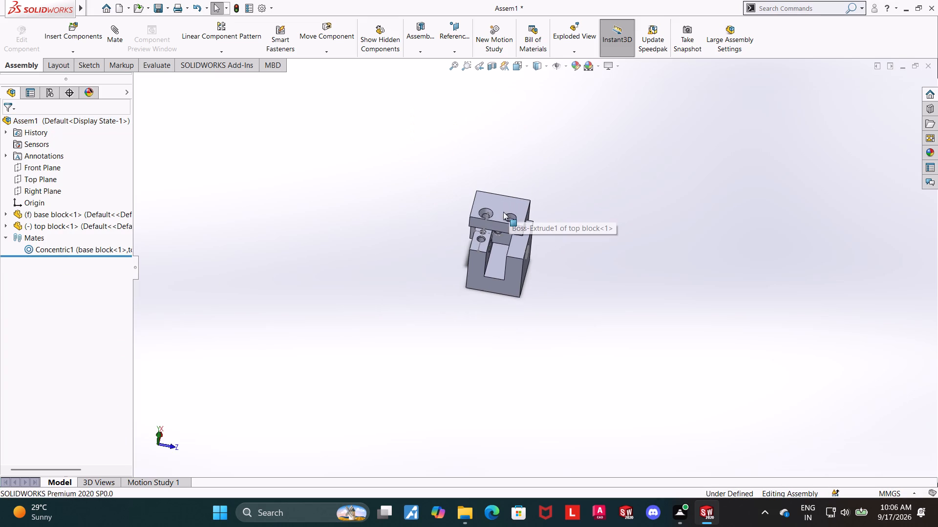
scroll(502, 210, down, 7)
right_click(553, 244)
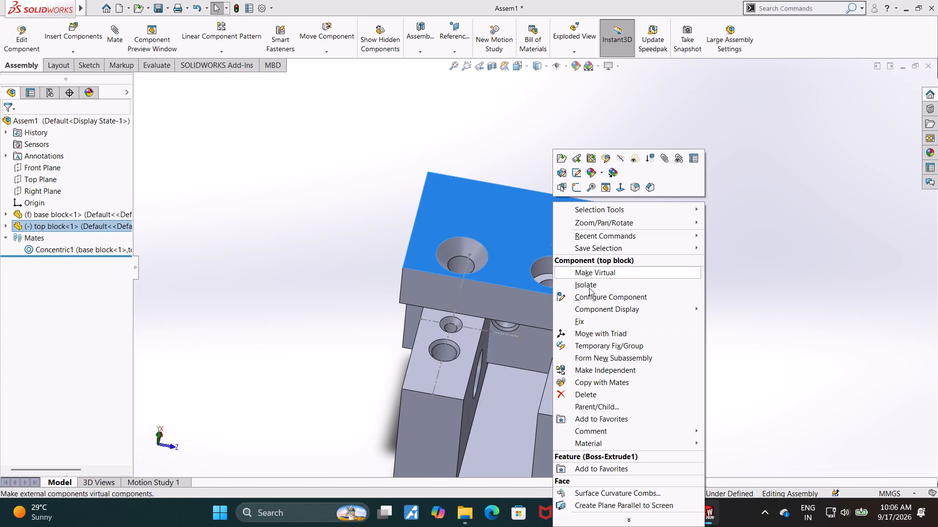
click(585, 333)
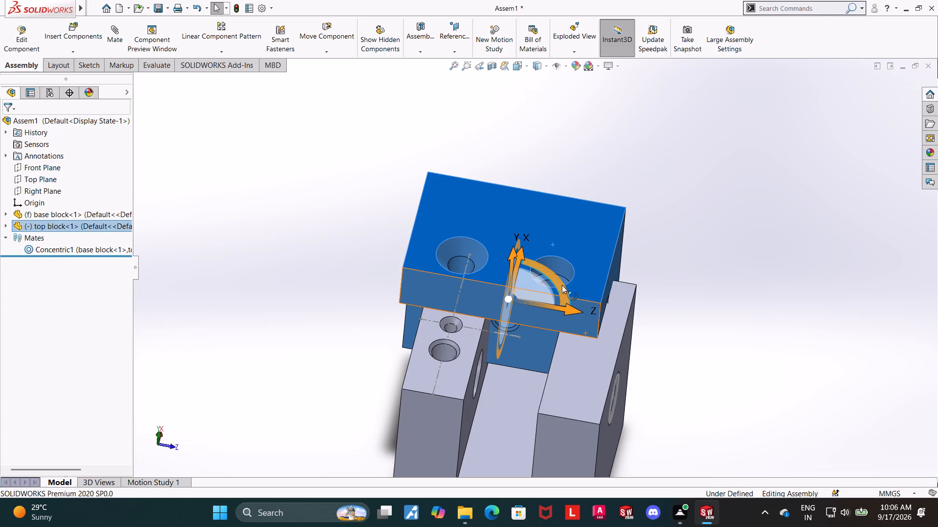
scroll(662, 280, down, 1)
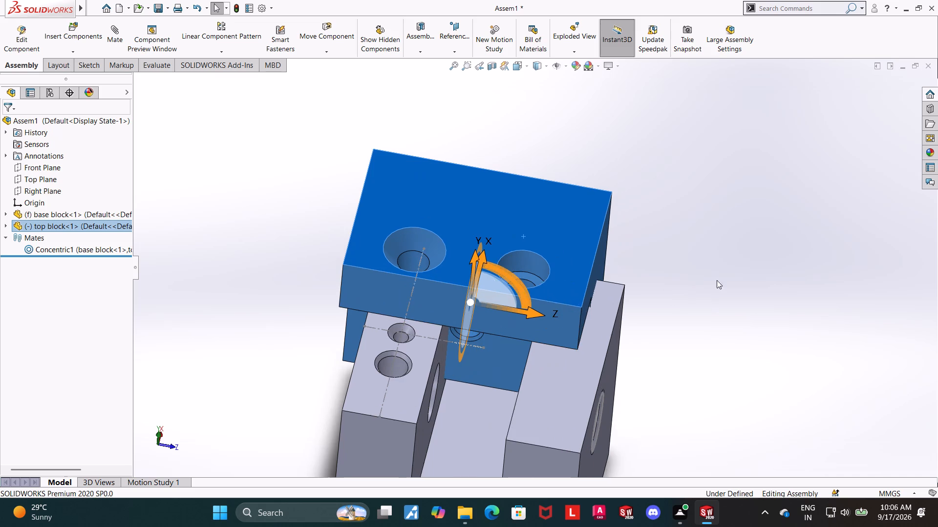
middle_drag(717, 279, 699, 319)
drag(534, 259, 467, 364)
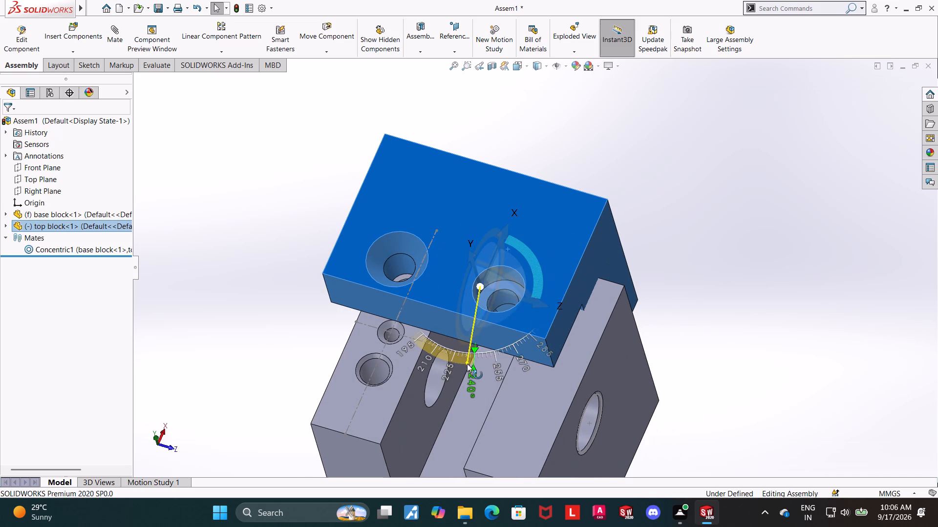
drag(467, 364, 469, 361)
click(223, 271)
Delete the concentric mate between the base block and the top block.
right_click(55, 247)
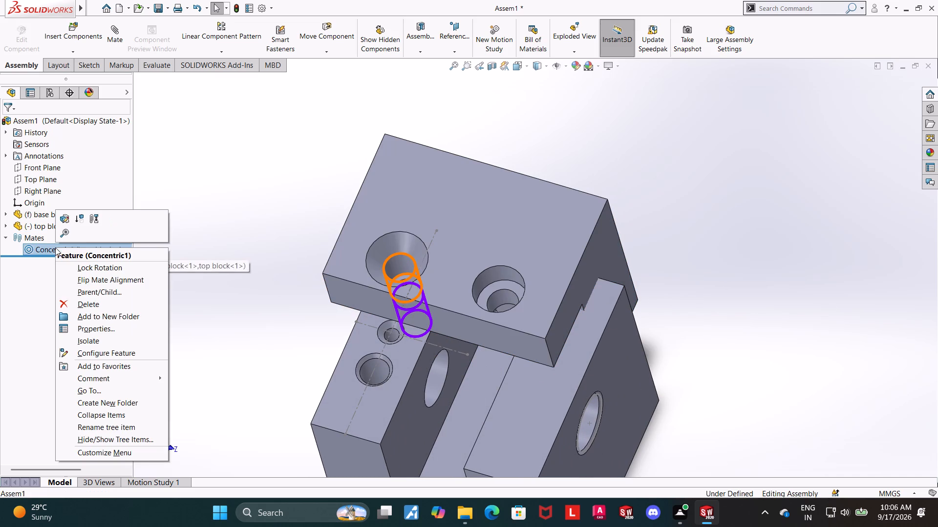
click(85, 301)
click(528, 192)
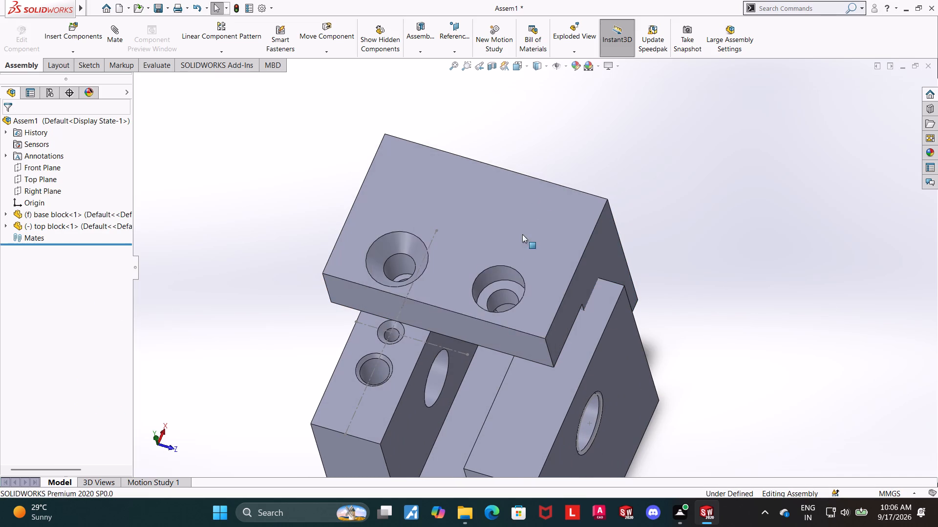
Rotate the top block about its vertical axis with the move triad so its holes run along the base block's row of holes.
right_click(550, 233)
right_click(590, 334)
click(590, 333)
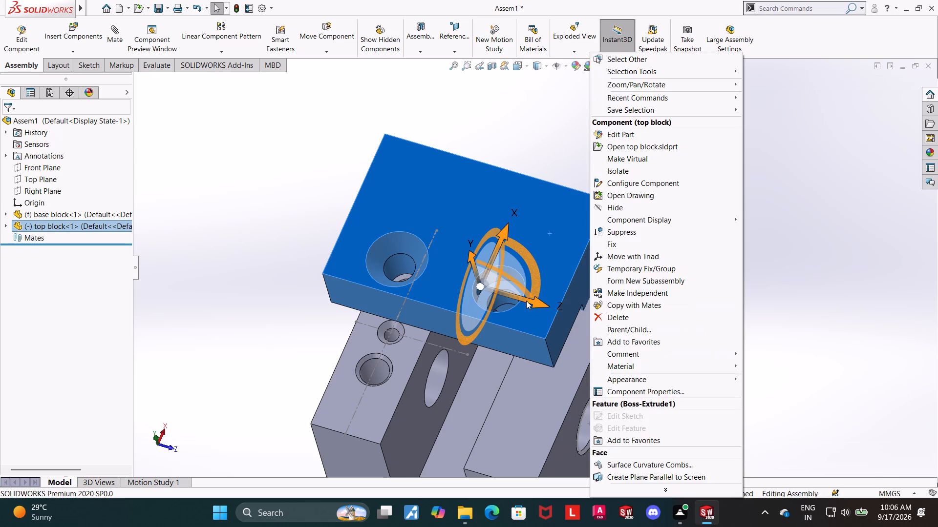
click(533, 234)
right_click(514, 224)
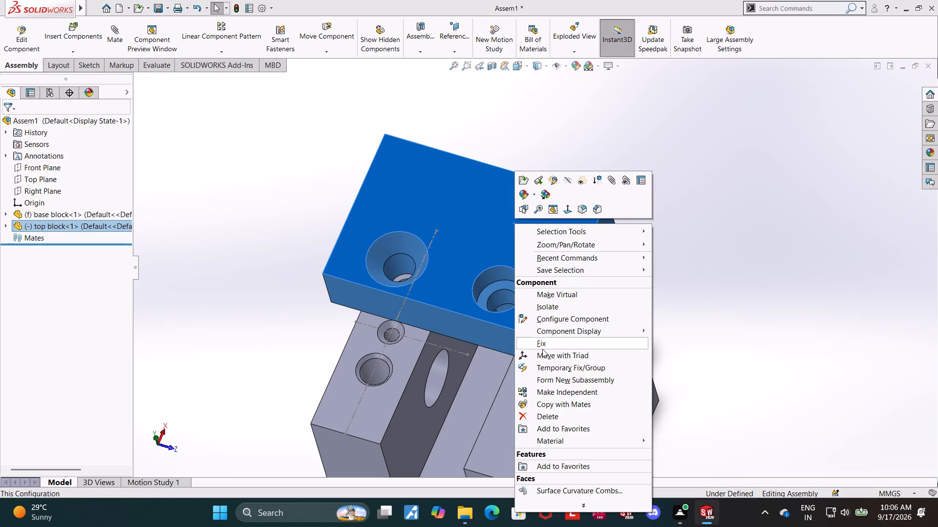
click(542, 352)
drag(529, 255, 505, 361)
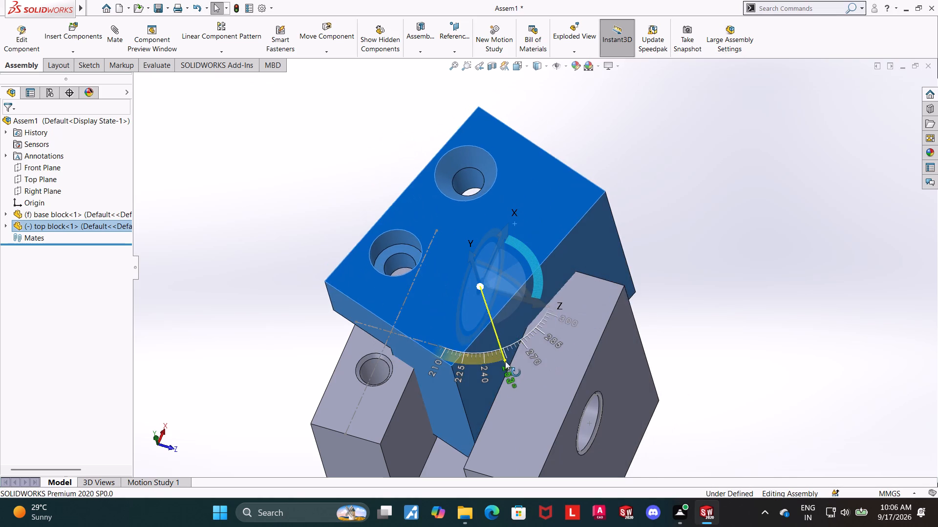
drag(505, 361, 514, 334)
click(754, 300)
Move the top block clear of the base block, beyond the end of its slot.
middle_drag(732, 304, 756, 274)
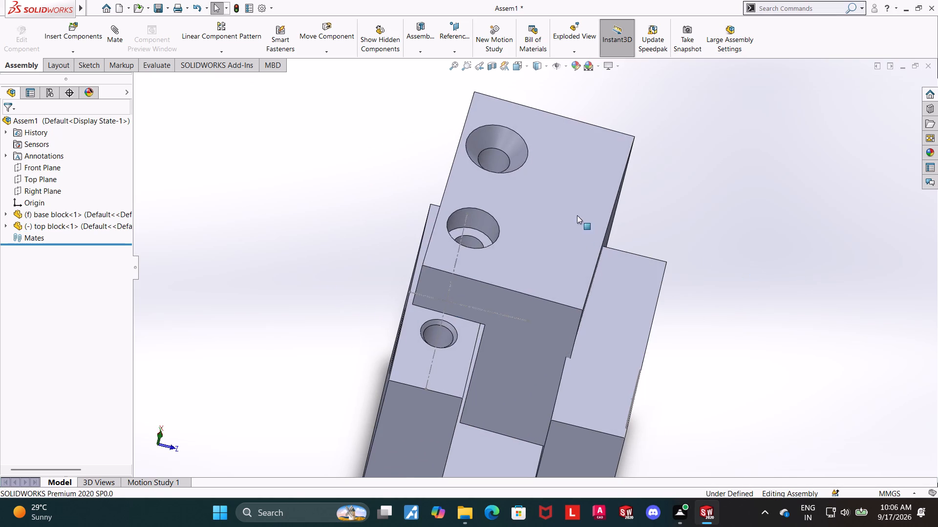
drag(577, 215, 550, 291)
middle_drag(671, 284, 656, 338)
click(794, 316)
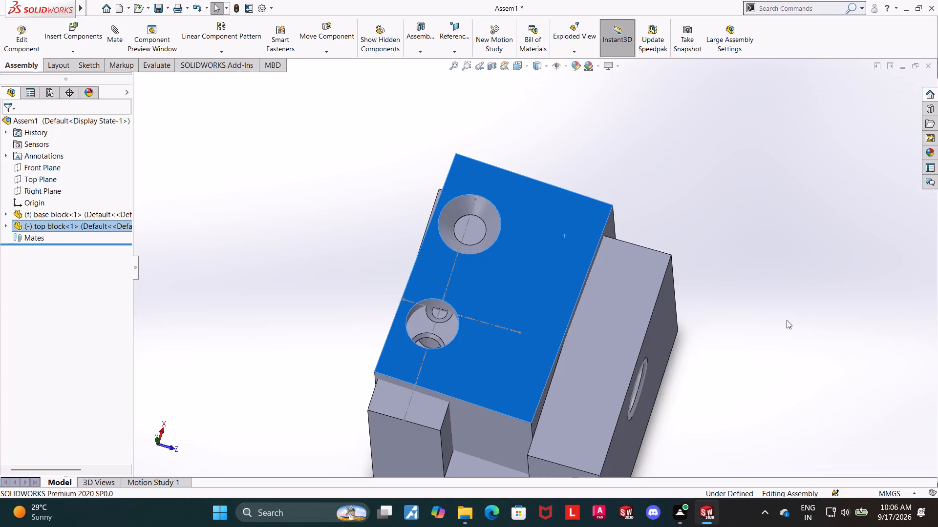
drag(501, 295, 473, 310)
click(662, 187)
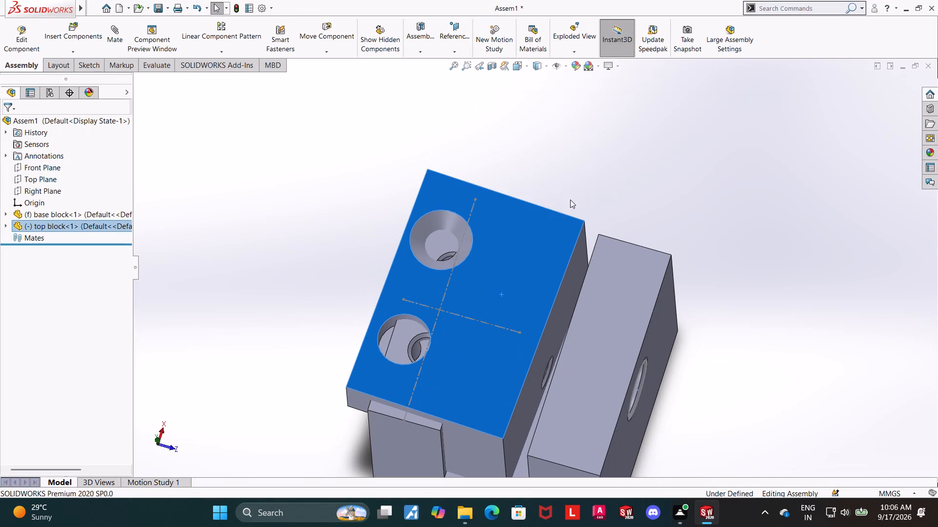
middle_drag(504, 195, 512, 222)
drag(511, 294, 587, 3)
scroll(682, 243, up, 5)
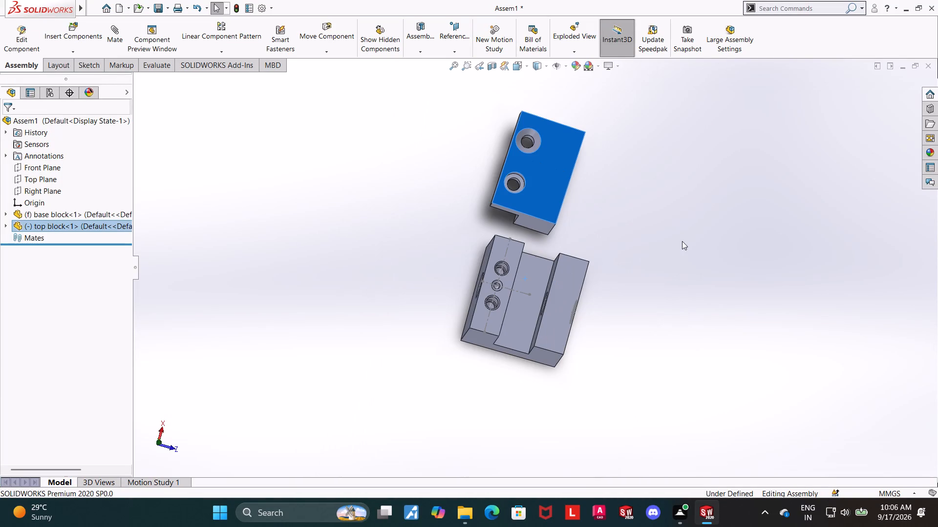
click(667, 203)
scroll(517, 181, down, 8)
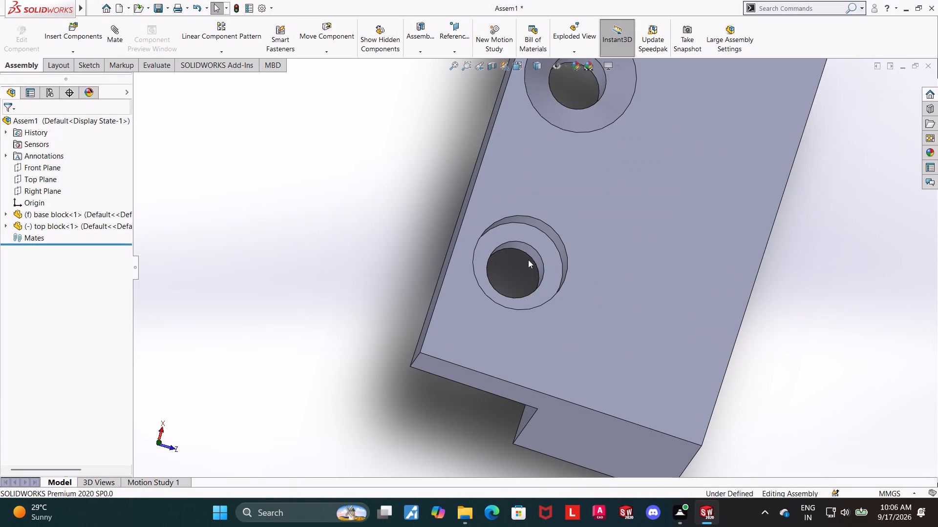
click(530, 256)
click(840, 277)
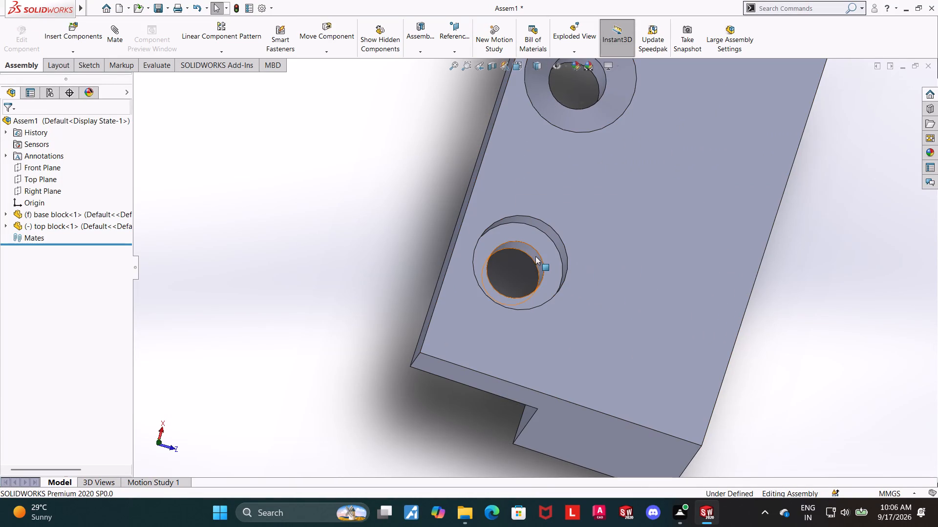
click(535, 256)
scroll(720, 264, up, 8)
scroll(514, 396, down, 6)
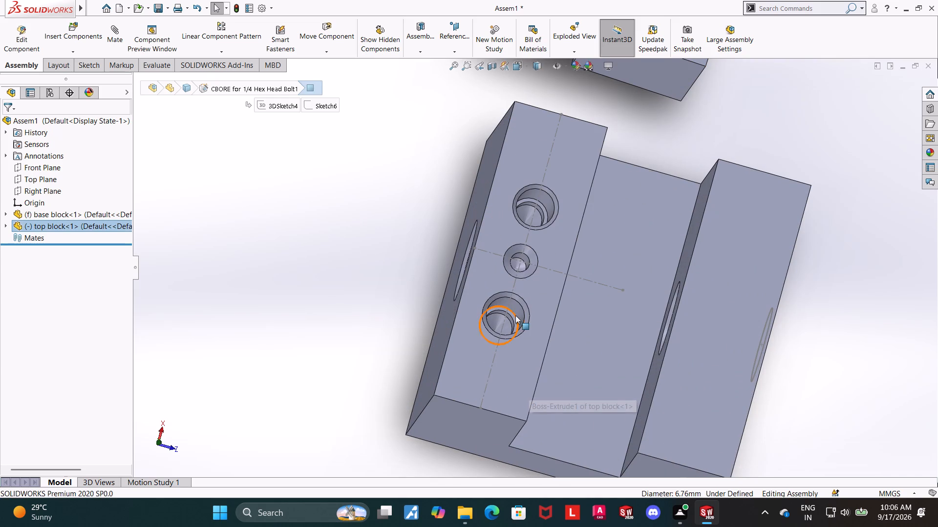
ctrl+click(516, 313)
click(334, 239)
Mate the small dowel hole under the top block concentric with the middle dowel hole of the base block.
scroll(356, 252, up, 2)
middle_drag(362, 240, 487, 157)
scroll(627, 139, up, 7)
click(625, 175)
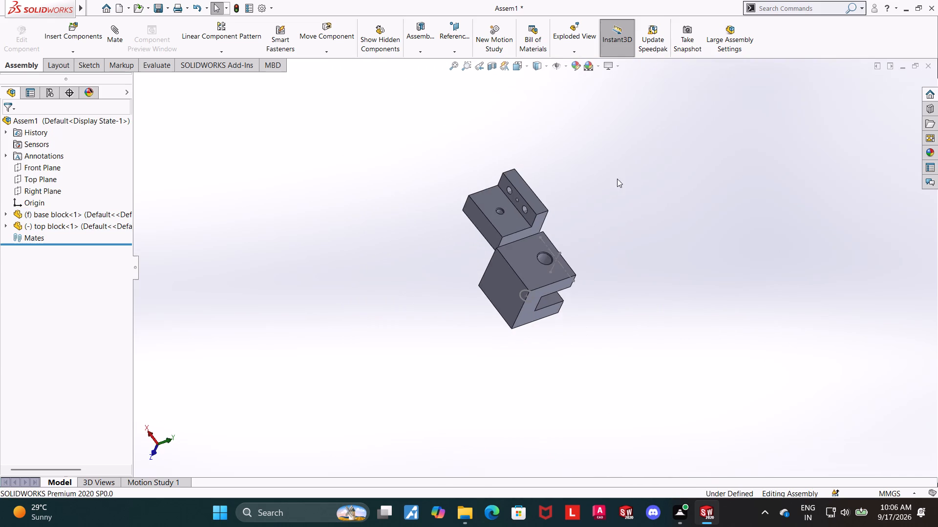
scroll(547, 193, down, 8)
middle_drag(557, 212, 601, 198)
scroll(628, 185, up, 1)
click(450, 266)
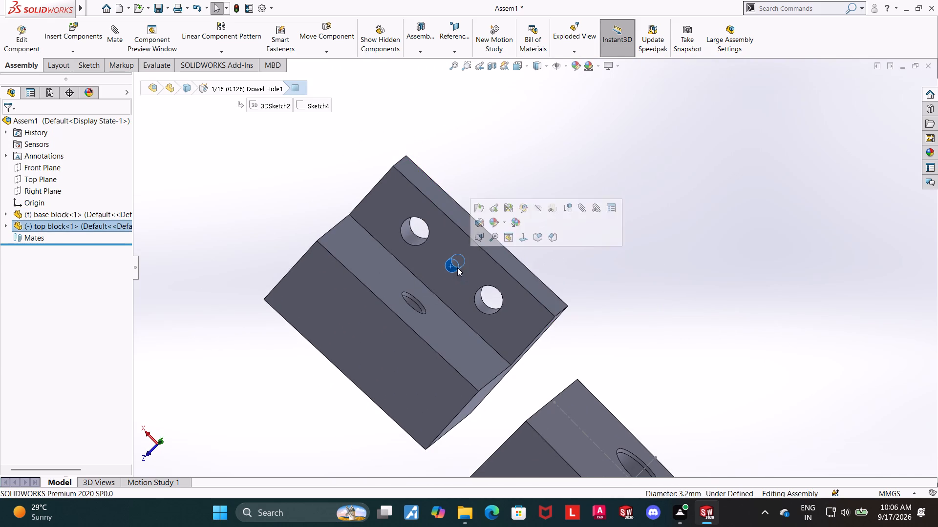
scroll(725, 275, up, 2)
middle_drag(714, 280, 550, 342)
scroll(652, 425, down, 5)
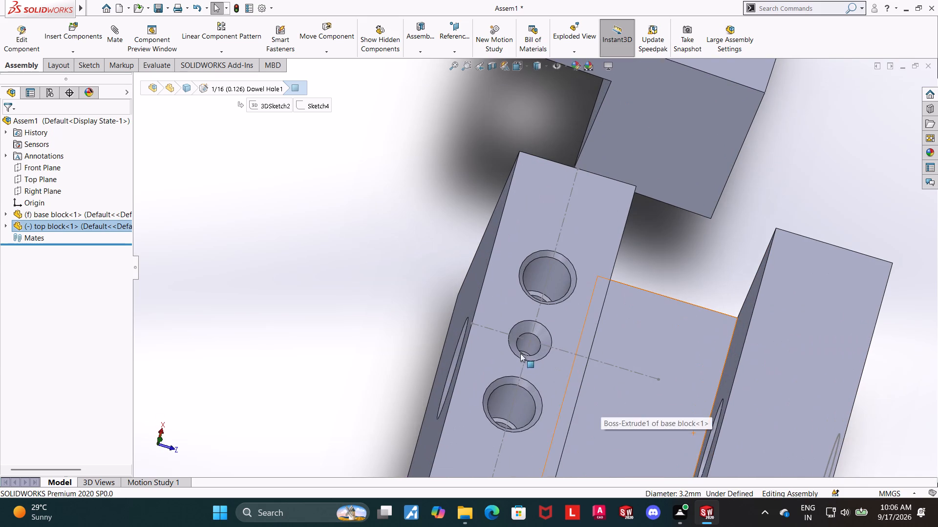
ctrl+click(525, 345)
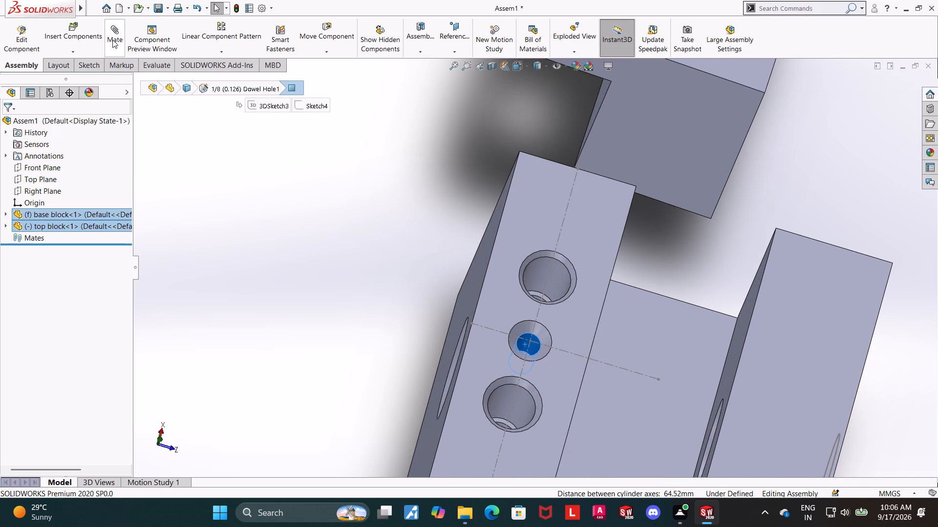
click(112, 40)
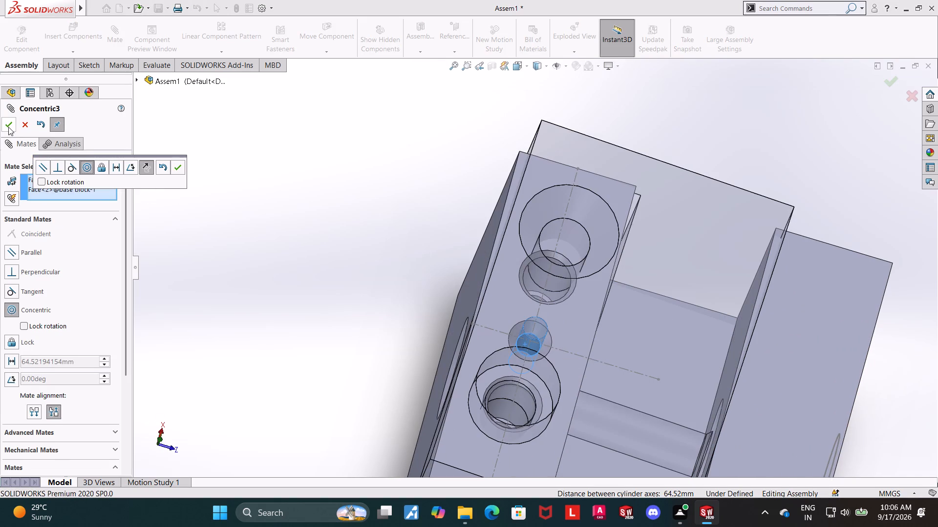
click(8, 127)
Examine from several sides how the top block sits in the base block's slot.
scroll(403, 241, up, 4)
middle_drag(389, 267, 376, 321)
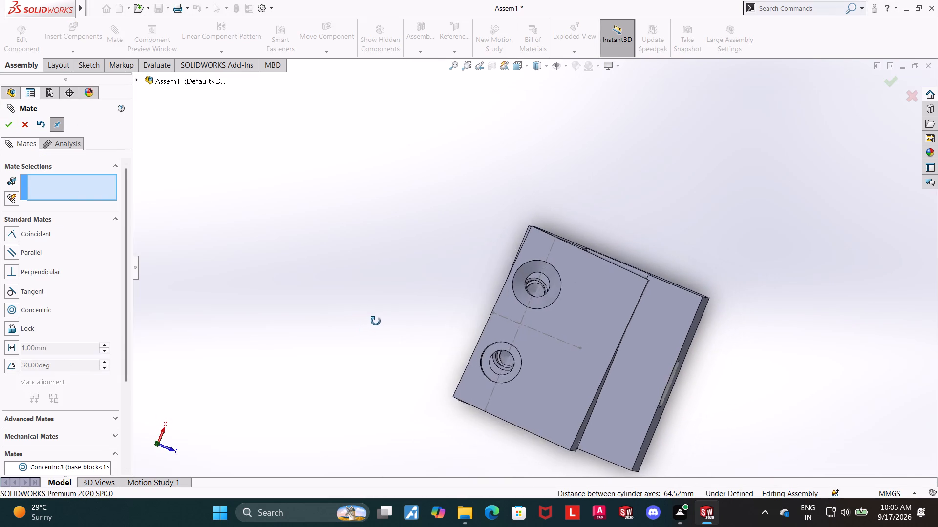
middle_drag(376, 321, 375, 318)
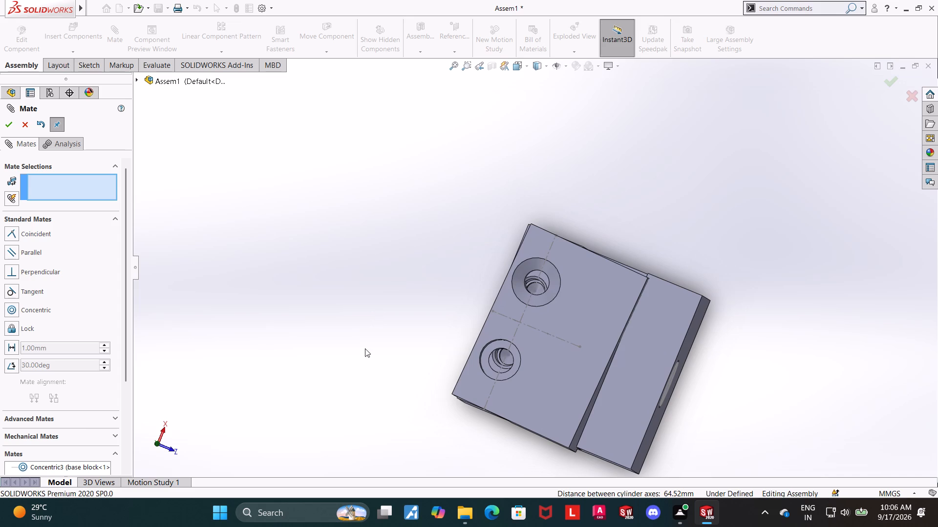
middle_drag(363, 350, 527, 324)
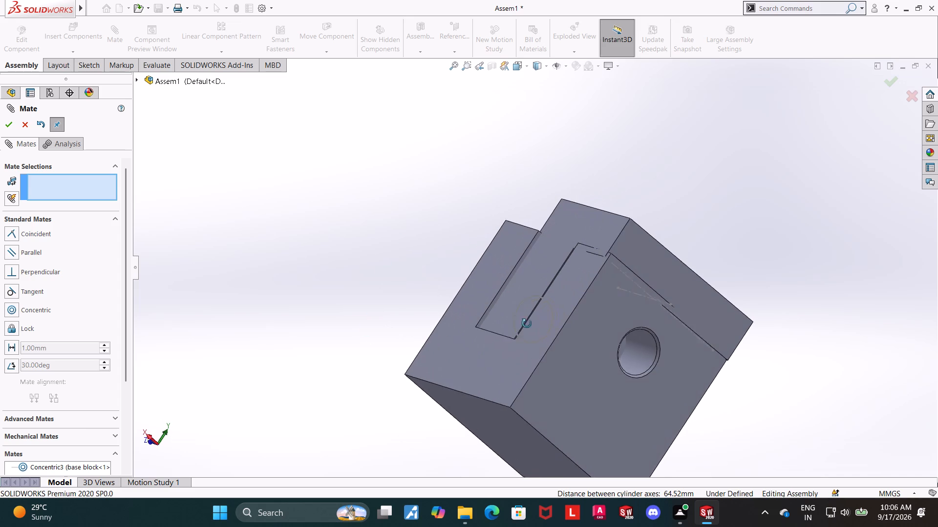
middle_drag(527, 324, 522, 324)
middle_drag(782, 263, 734, 259)
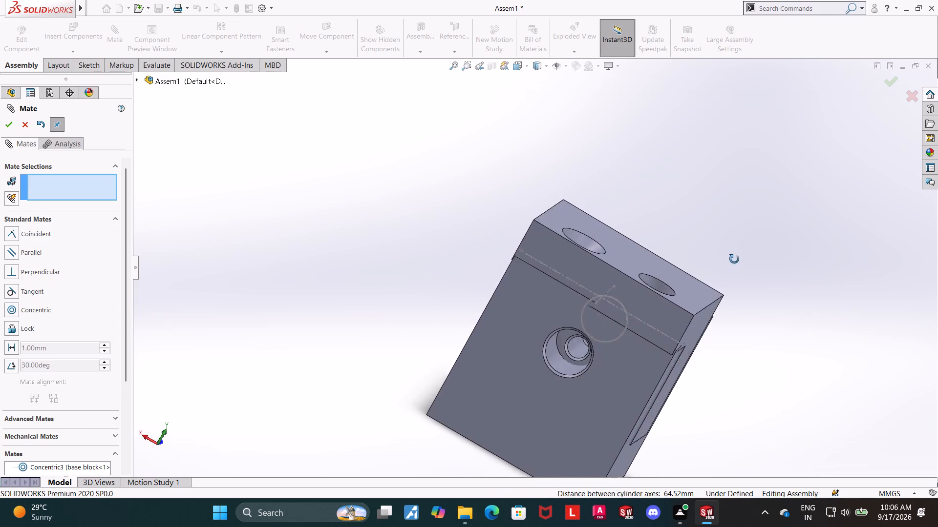
middle_drag(734, 259, 736, 185)
middle_drag(742, 182, 807, 192)
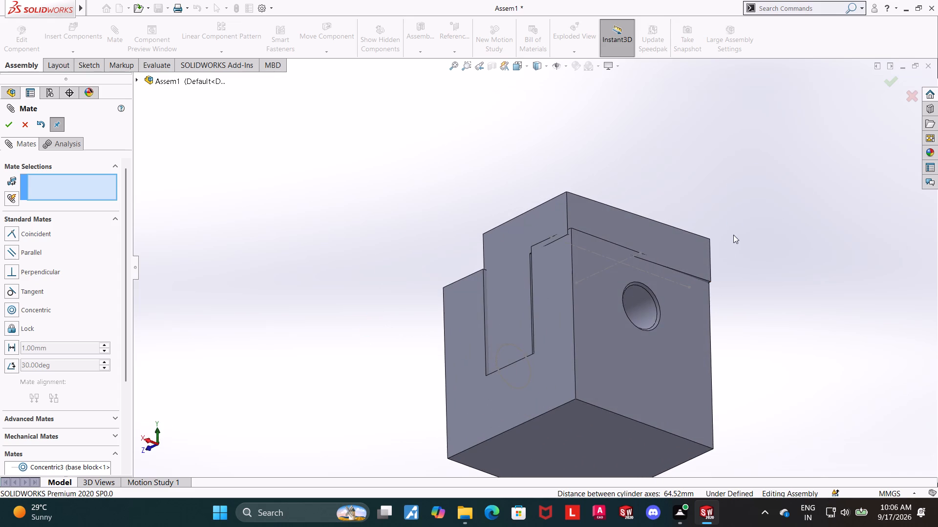
middle_drag(730, 237, 679, 284)
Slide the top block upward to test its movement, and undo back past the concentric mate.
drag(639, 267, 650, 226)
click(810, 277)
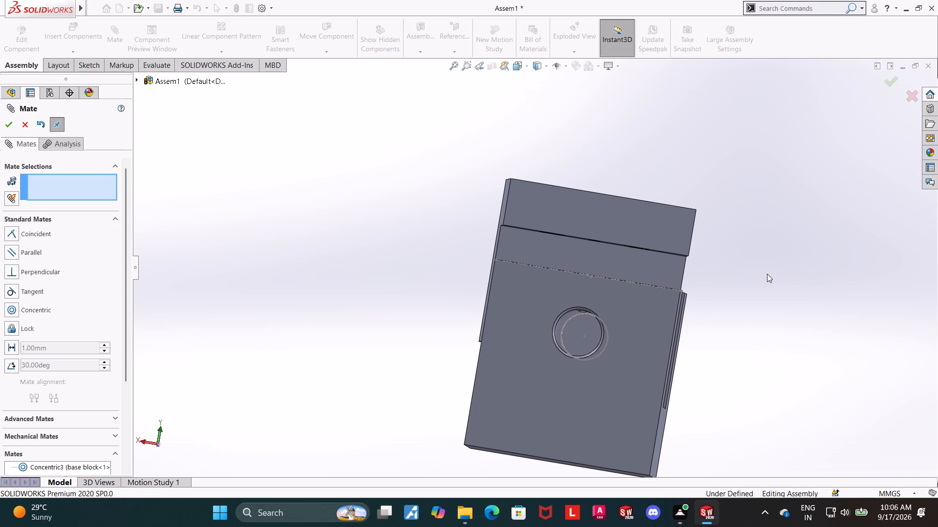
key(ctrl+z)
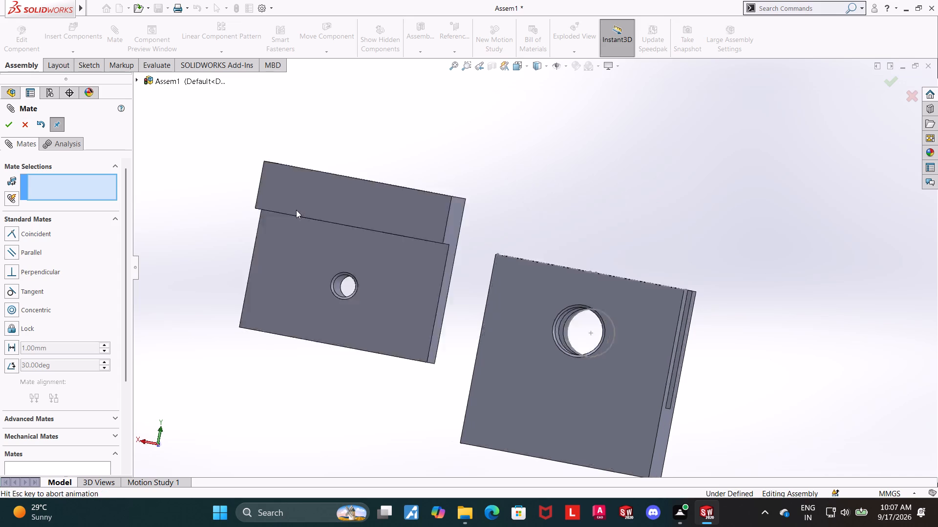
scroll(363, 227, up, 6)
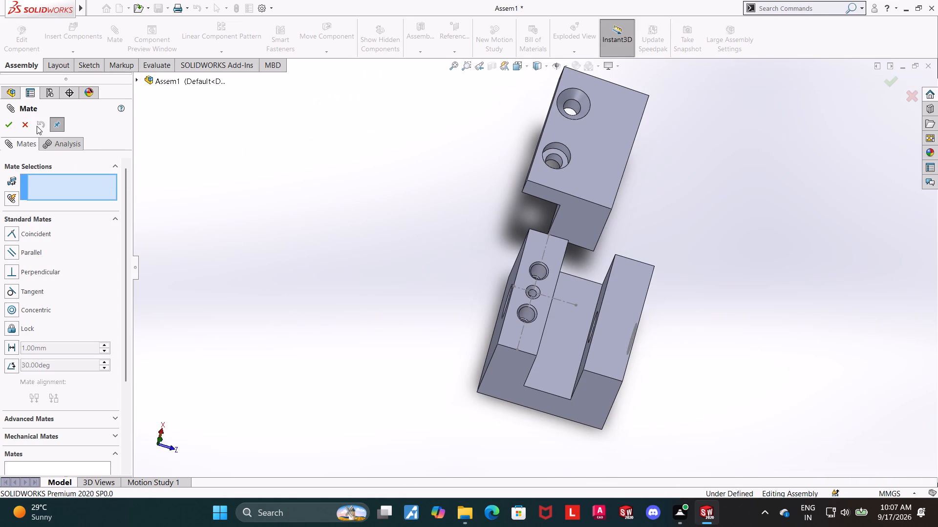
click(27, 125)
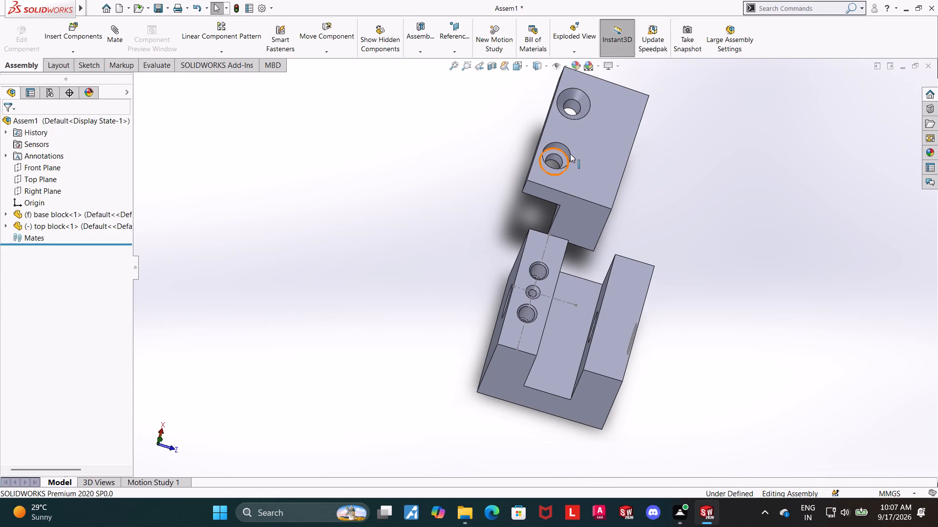
Add a concentric mate between the top block's small dowel hole and the base block's middle dowel hole.
scroll(696, 204, up, 1)
middle_drag(696, 204, 862, 135)
scroll(613, 187, down, 8)
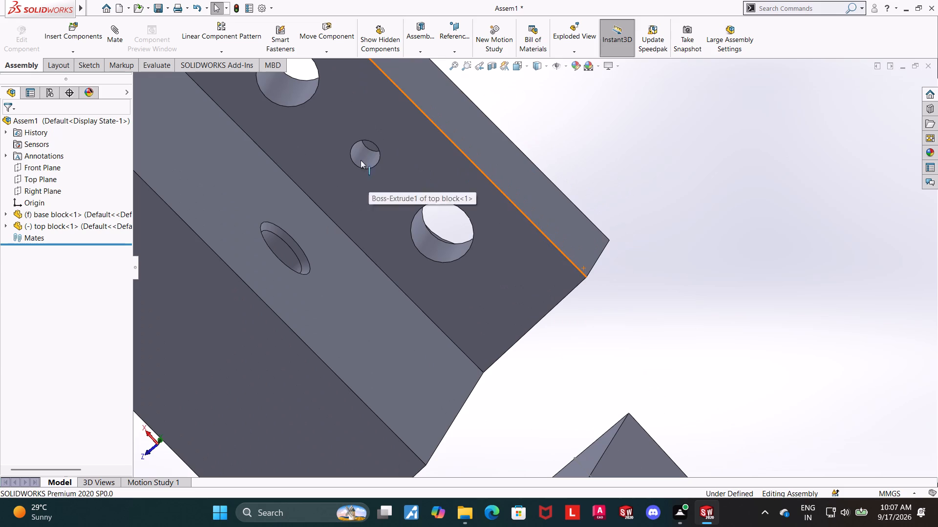
click(362, 158)
scroll(662, 209, up, 9)
middle_drag(683, 249, 524, 352)
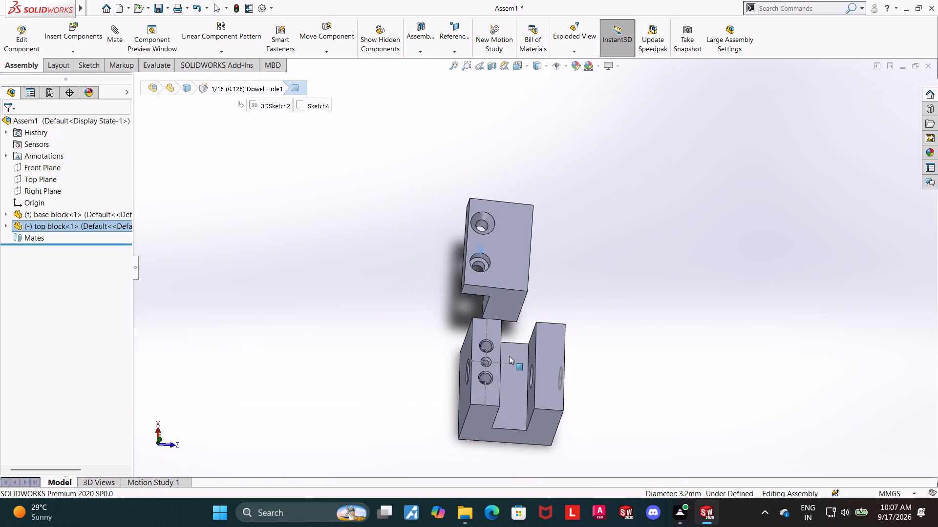
scroll(495, 363, down, 8)
ctrl+click(492, 275)
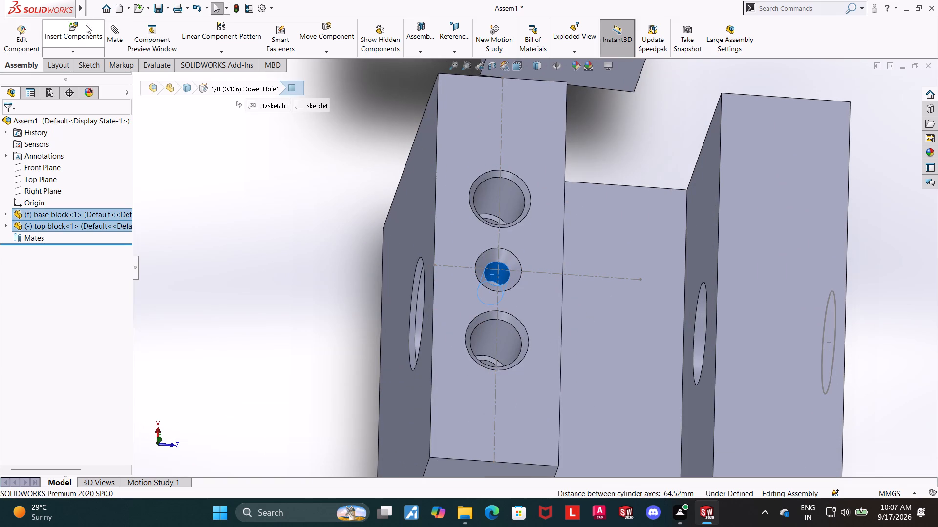
click(112, 34)
click(0, 130)
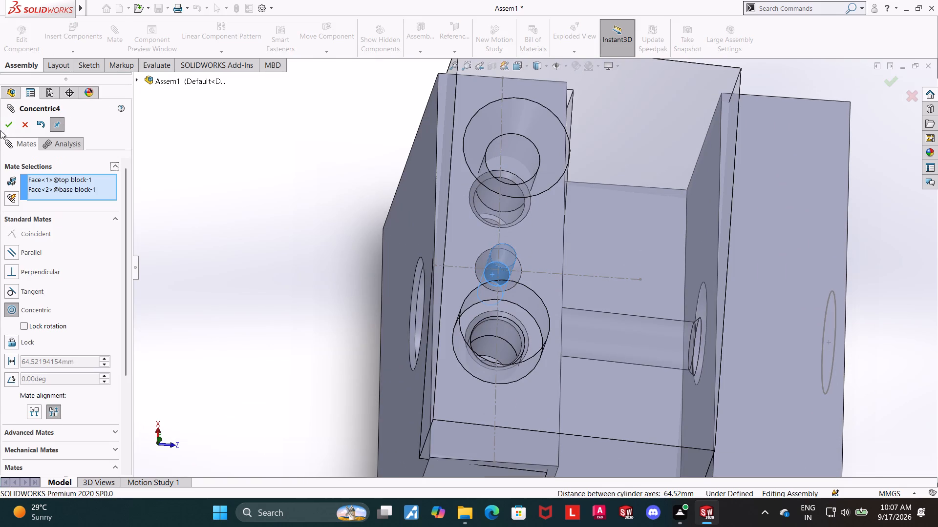
click(8, 125)
Lift the top block clear above the base block and swing it about the dowel-hole axis.
scroll(176, 163, up, 8)
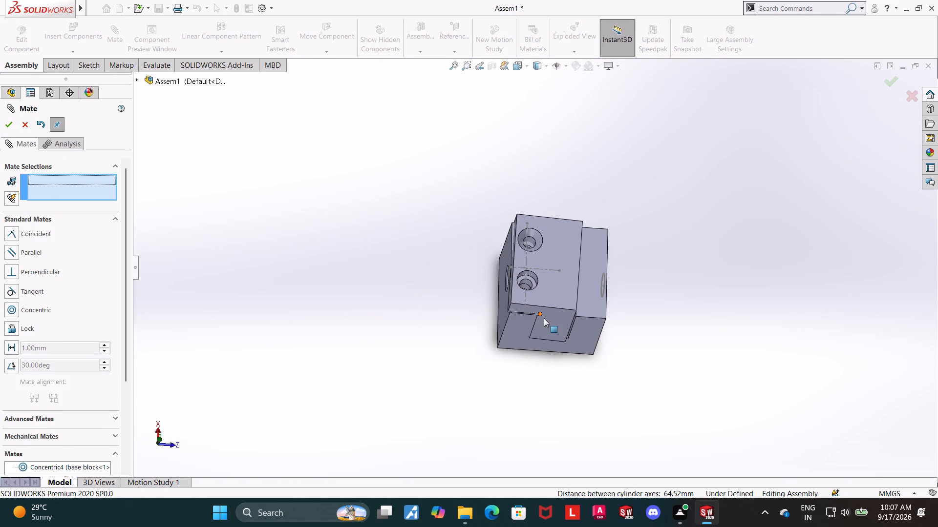
drag(544, 318, 560, 244)
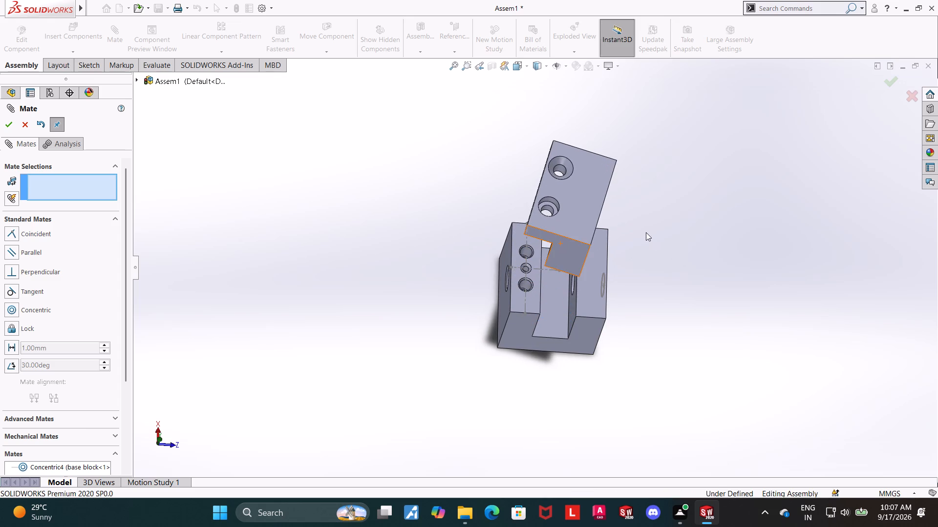
drag(585, 184, 545, 190)
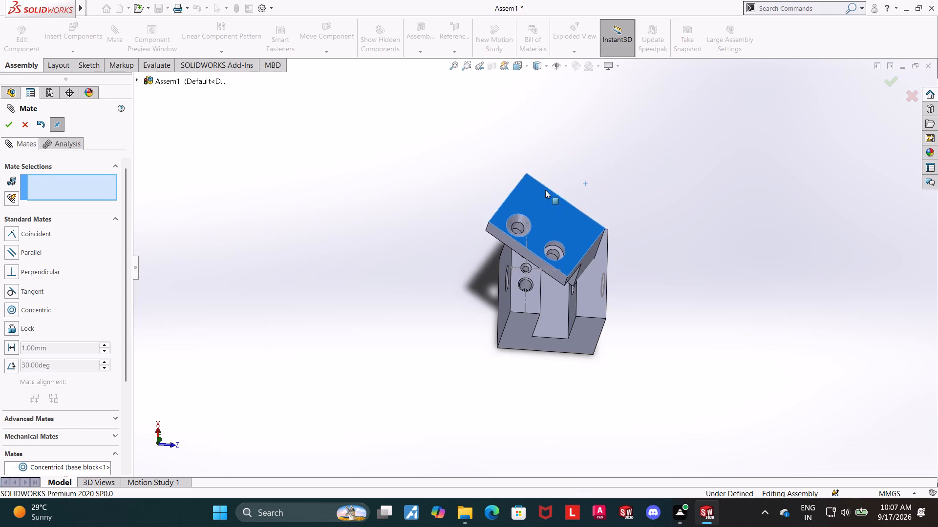
drag(545, 190, 552, 175)
Add a coincident mate between the underside of the top block's drilled ledge and the base block's top face around the holes.
middle_drag(753, 234, 782, 66)
middle_drag(643, 165, 682, 64)
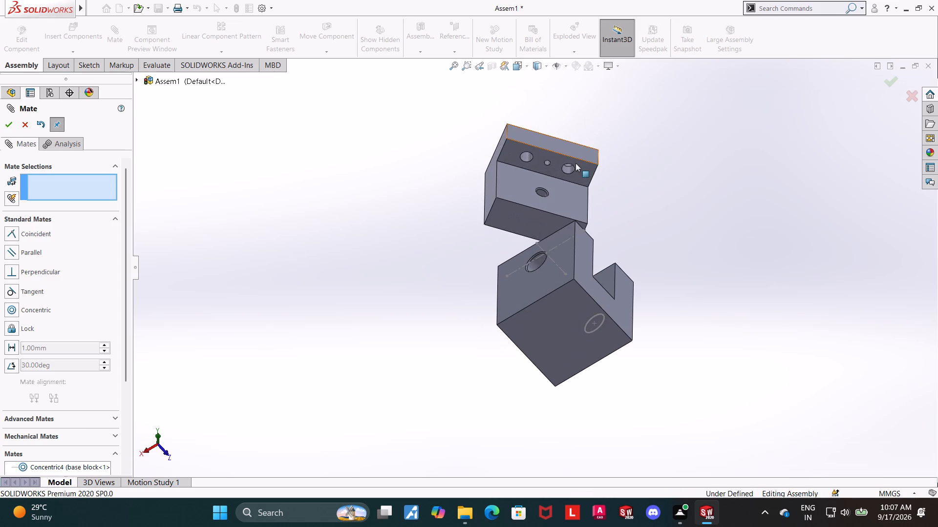
click(585, 169)
middle_drag(714, 174, 621, 355)
scroll(621, 355, up, 1)
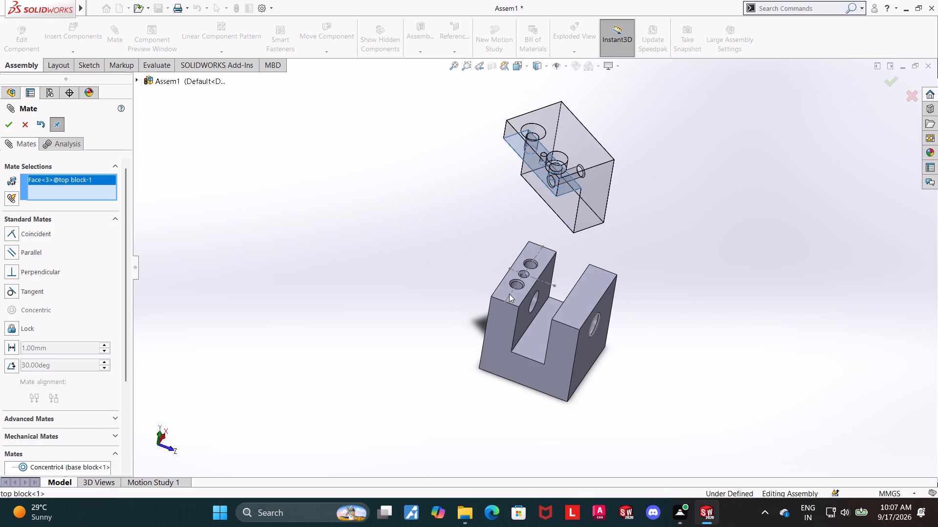
ctrl+click(507, 287)
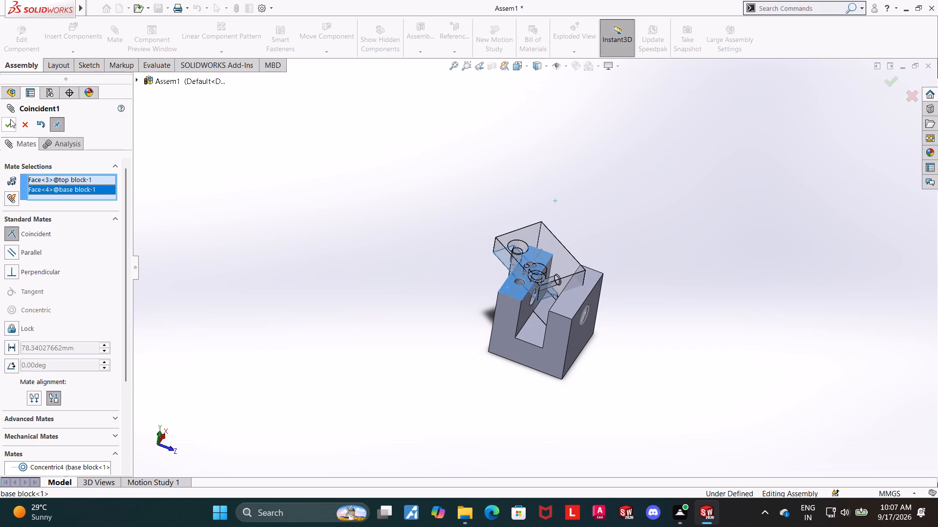
click(10, 119)
Mate the side face of the top block's tongue flush against the slot's inner wall beside the drilled holes in the base block.
click(545, 310)
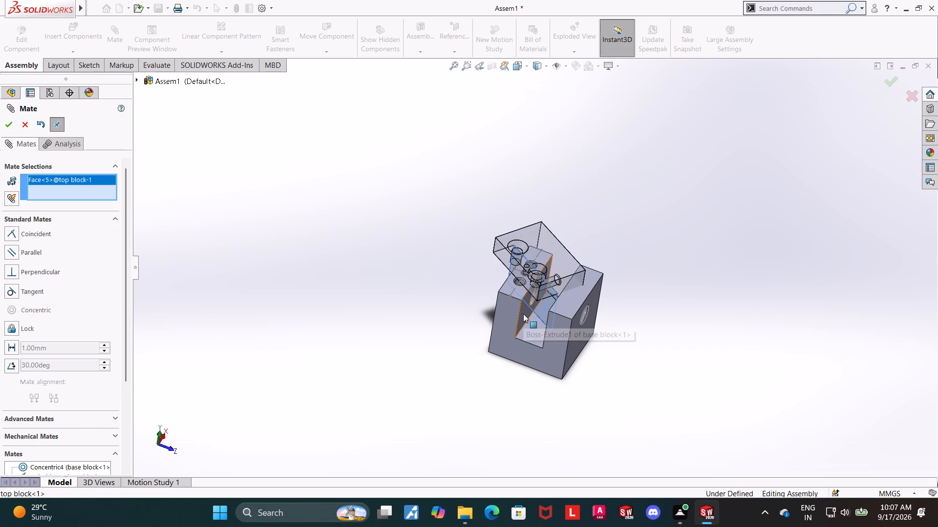
ctrl+click(523, 314)
click(11, 127)
click(843, 258)
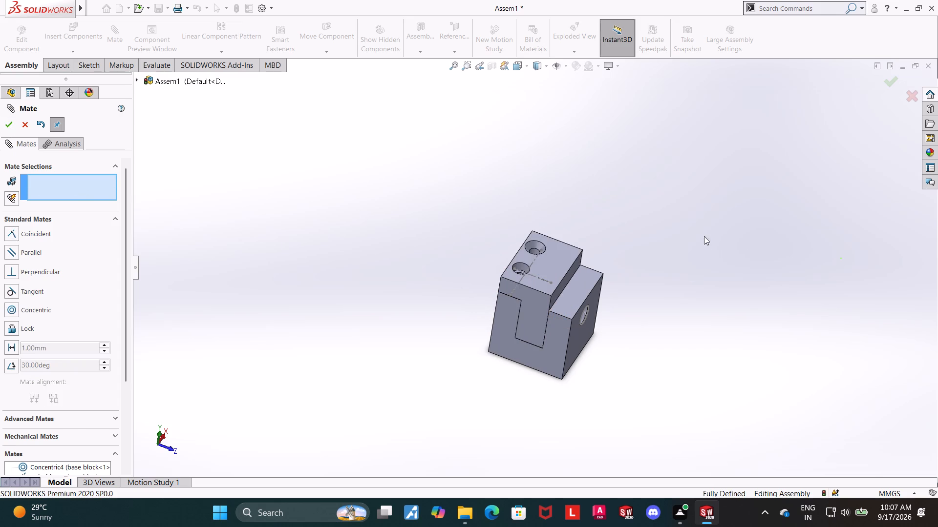
Examine the mated blocks in the top view and from the side, checking the alignment of the bolt holes.
middle_drag(703, 236, 678, 332)
click(512, 67)
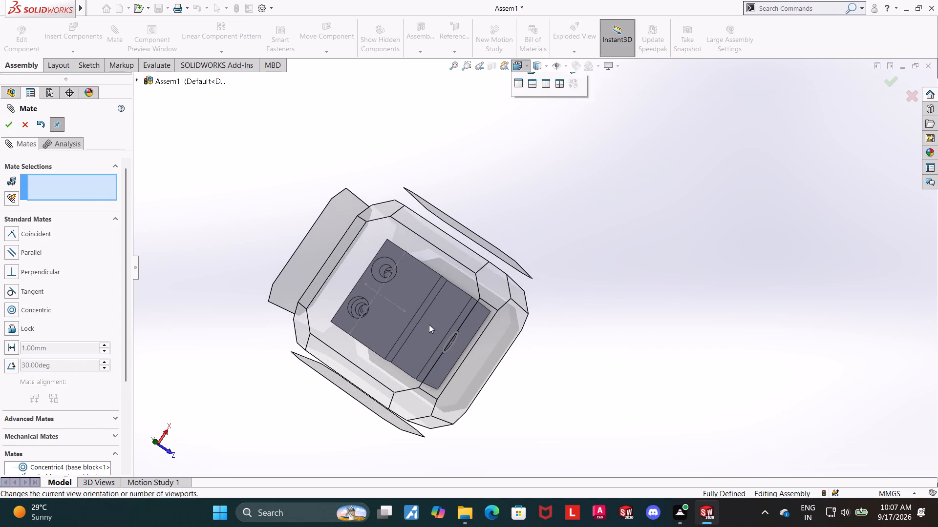
click(393, 279)
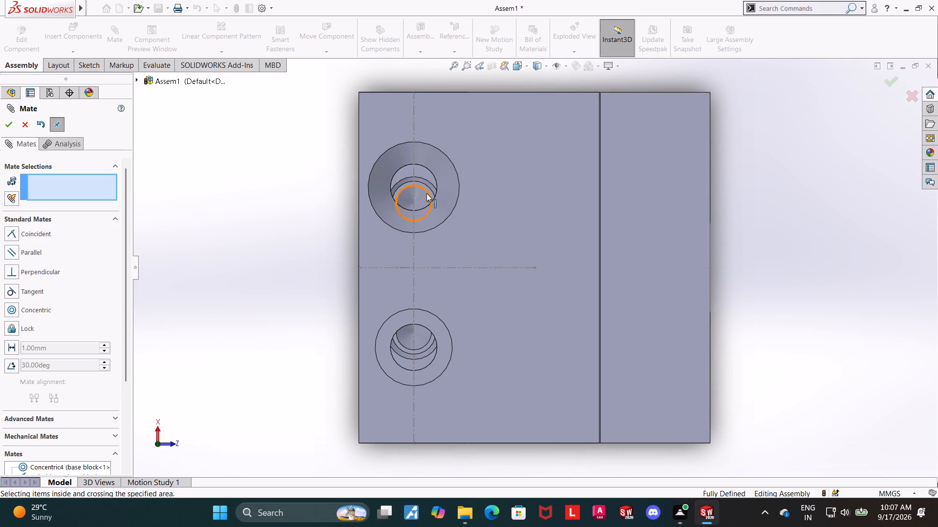
middle_drag(316, 242, 318, 246)
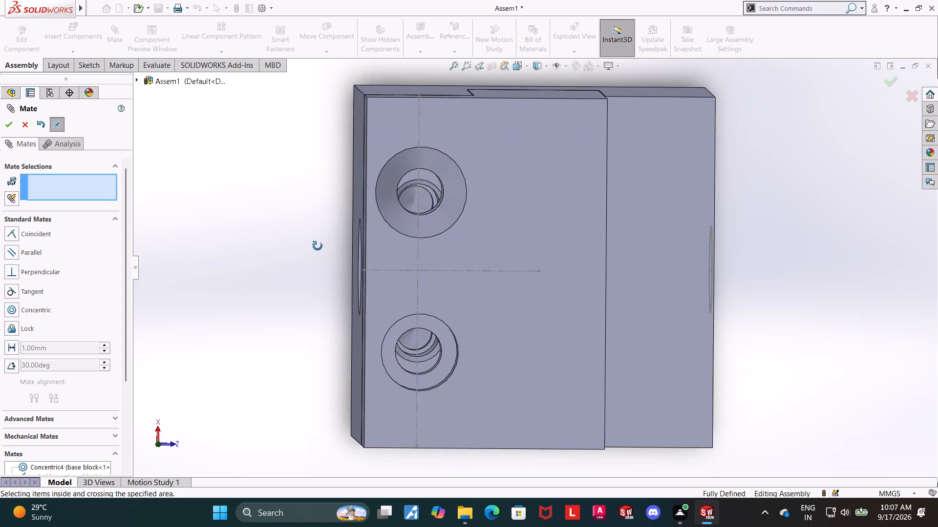
middle_drag(318, 246, 319, 219)
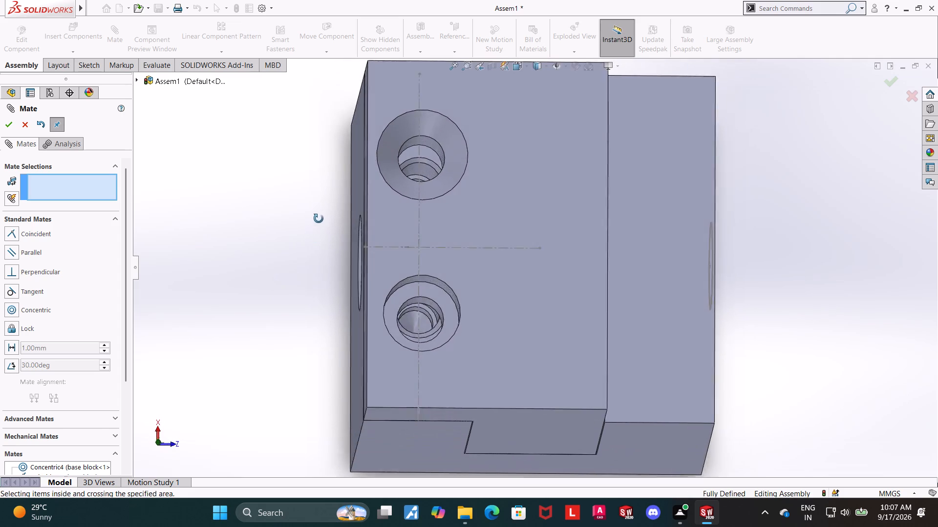
middle_drag(319, 219, 408, 188)
scroll(800, 234, up, 6)
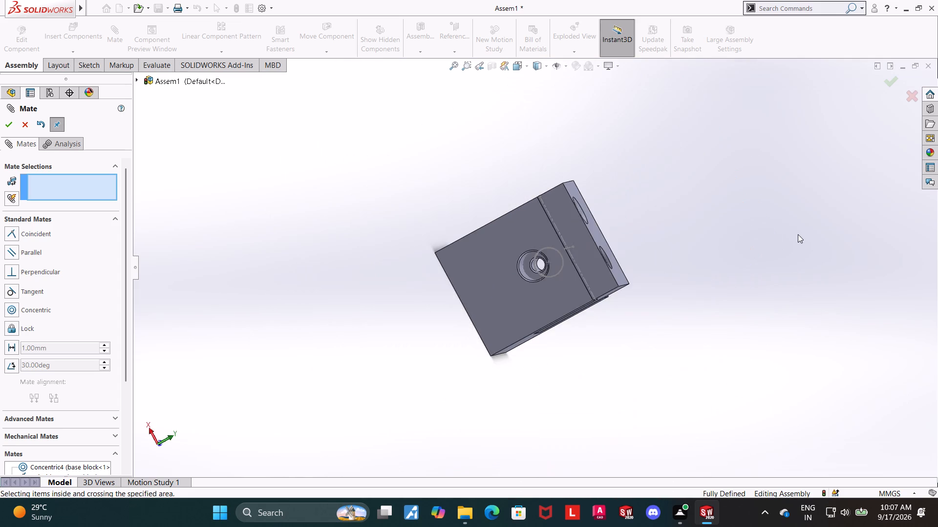
scroll(671, 224, down, 4)
drag(458, 275, 536, 239)
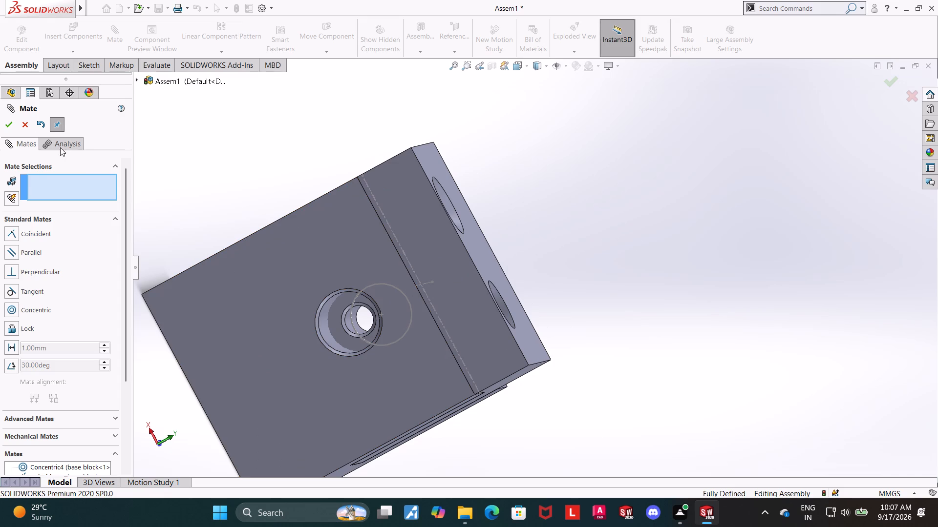
click(29, 129)
Switch the assembly display to wireframe and examine how the internal bolt and dowel holes line up.
click(547, 66)
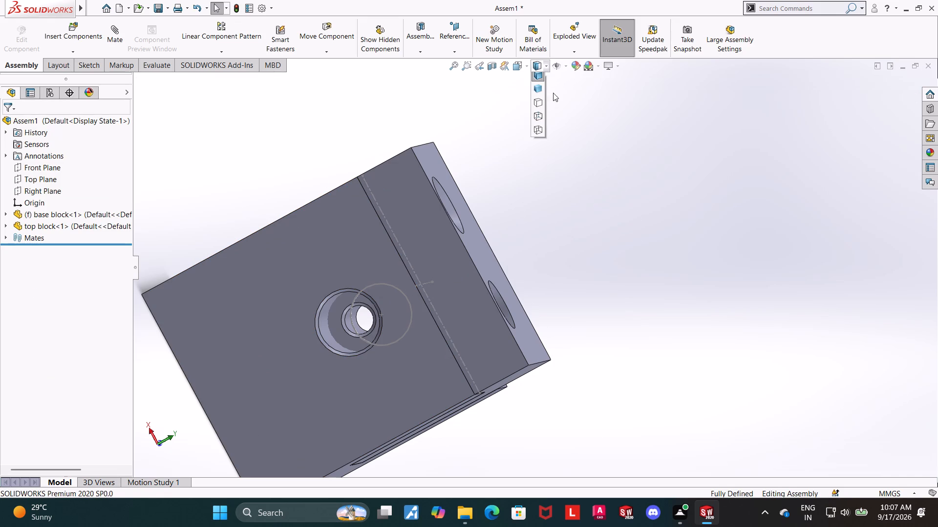
click(541, 136)
middle_drag(589, 186, 603, 176)
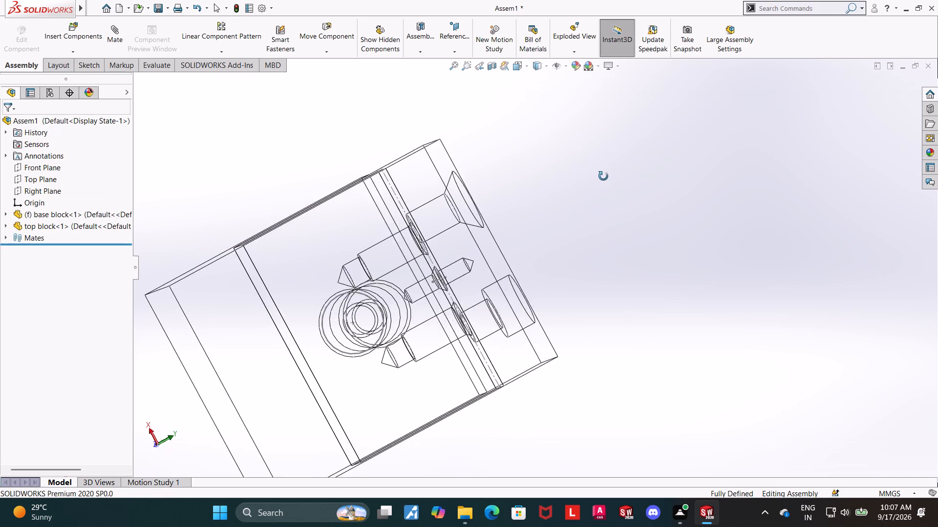
middle_drag(603, 176, 599, 182)
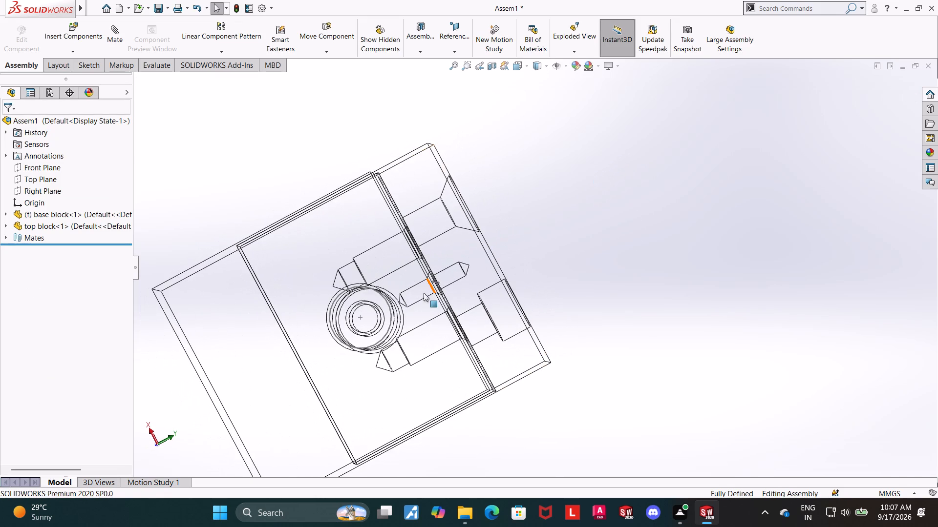
Examine the wireframe assembly from several angles and straight from above, checking how the bolt and dowel holes of both blocks line up.
scroll(443, 286, down, 2)
click(690, 256)
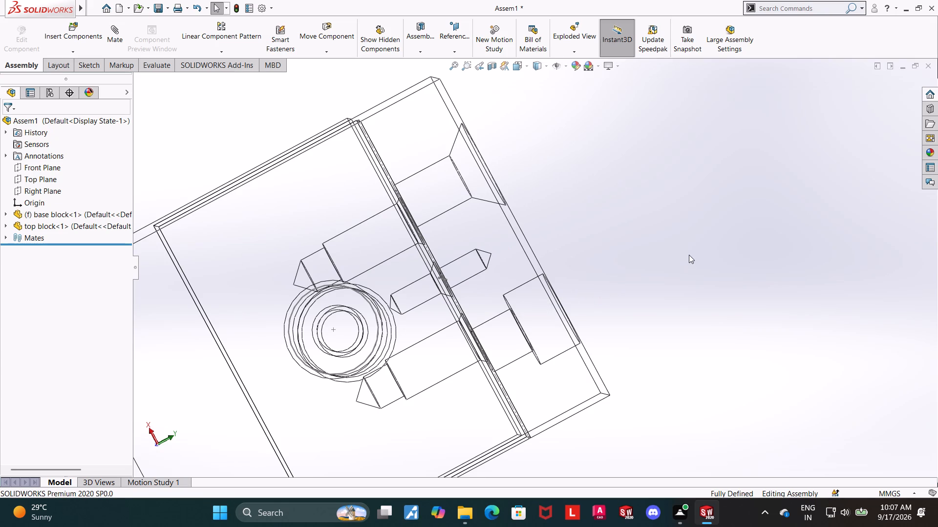
middle_drag(678, 255, 665, 258)
middle_drag(662, 258, 654, 258)
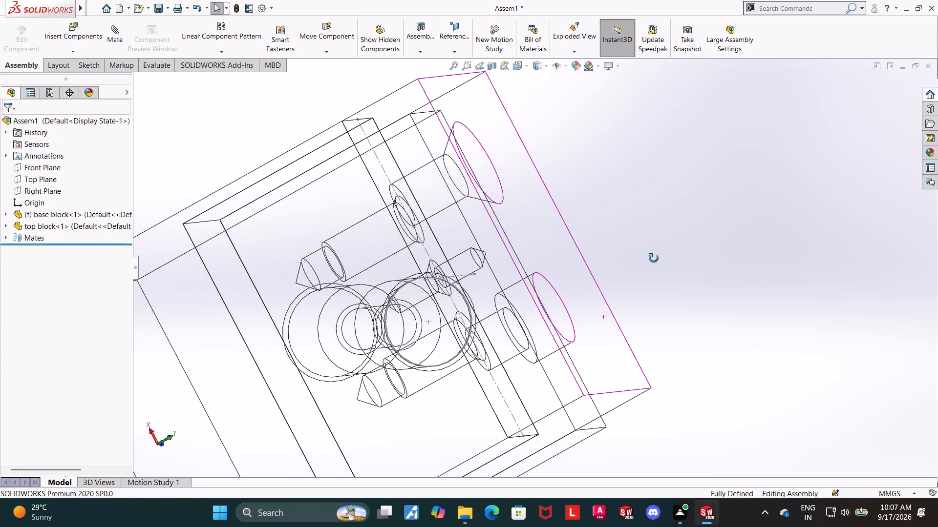
middle_drag(654, 258, 649, 258)
scroll(636, 253, up, 6)
scroll(678, 235, up, 1)
middle_drag(675, 235, 645, 238)
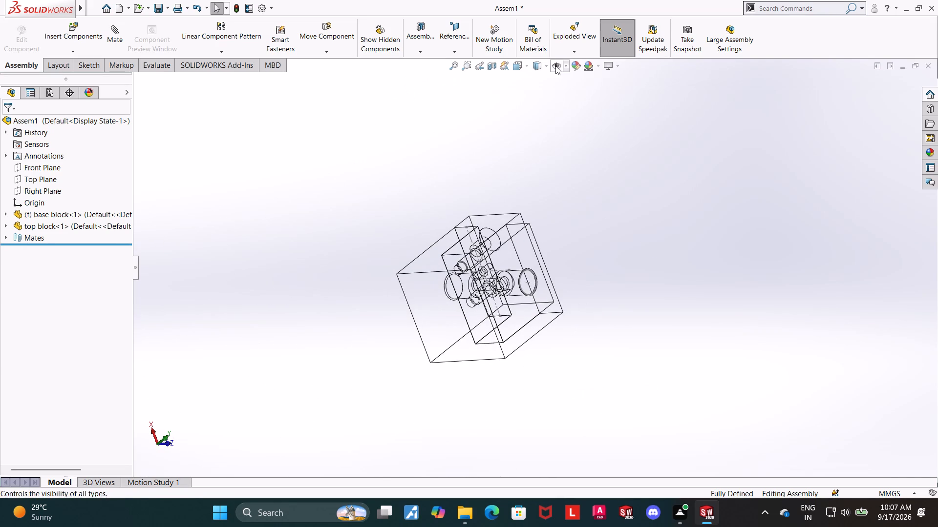
middle_drag(649, 209, 706, 157)
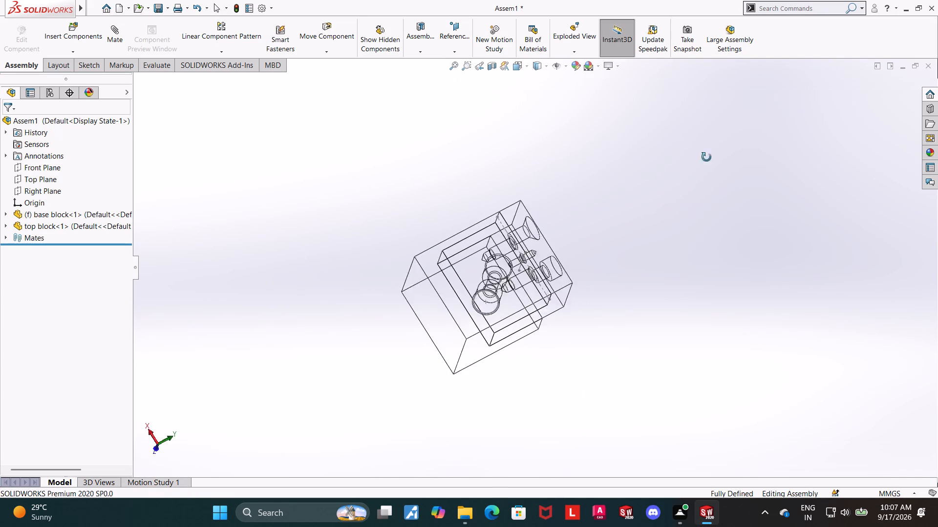
middle_drag(706, 157, 664, 237)
click(518, 64)
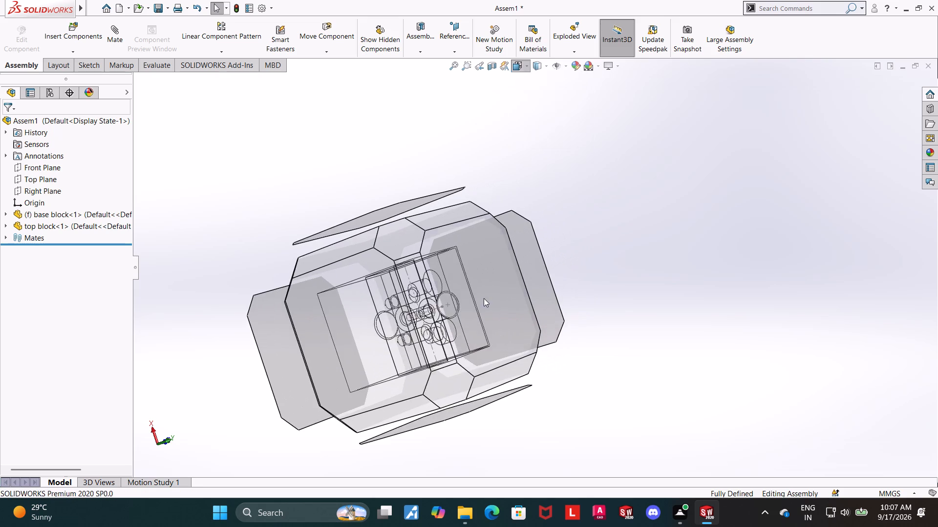
click(484, 298)
scroll(799, 274, up, 2)
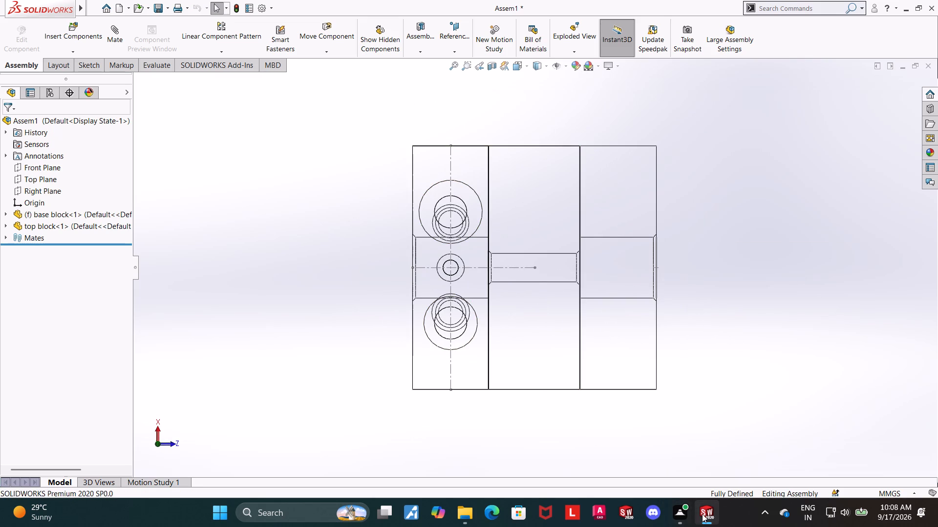
In the base block part, edit the hole positions of 1/4-20 Tapped Hole3 and delete its existing position dimension.
click(85, 453)
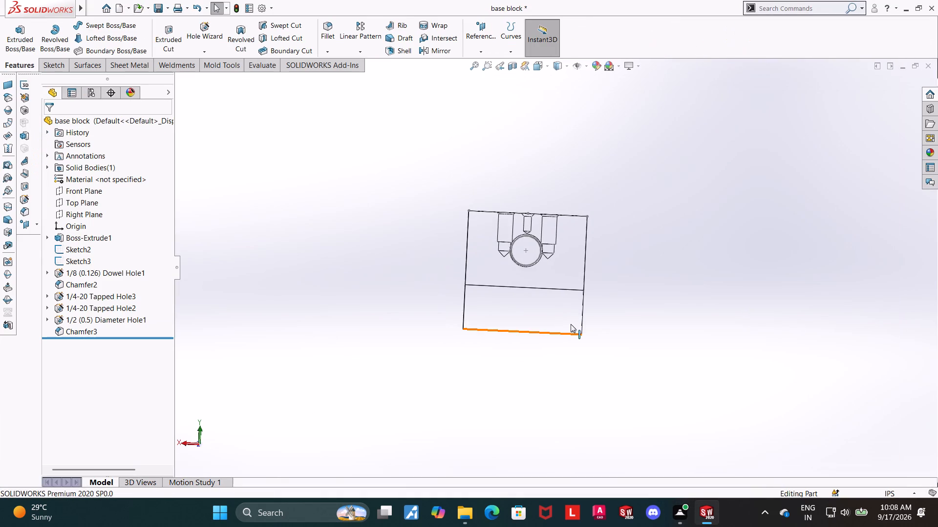
middle_drag(651, 304, 654, 366)
scroll(638, 244, down, 3)
middle_drag(633, 246, 626, 286)
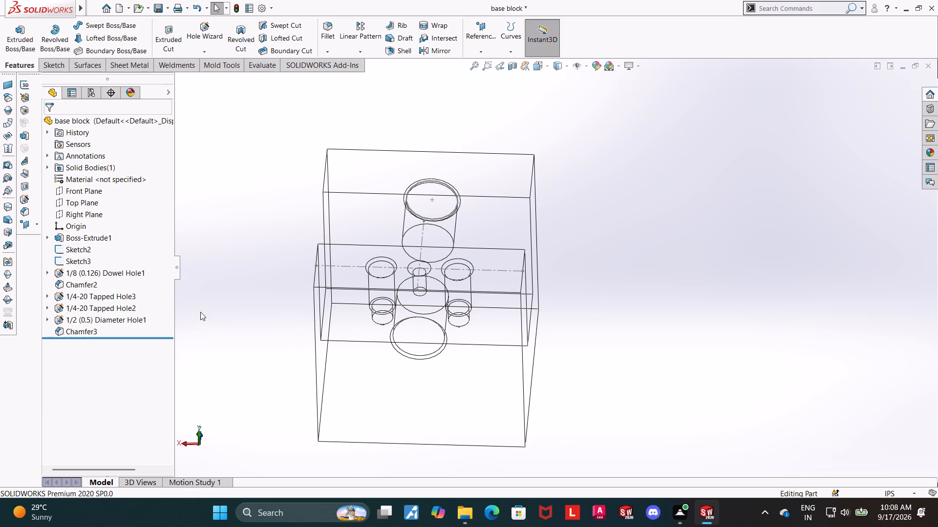
click(70, 294)
click(77, 268)
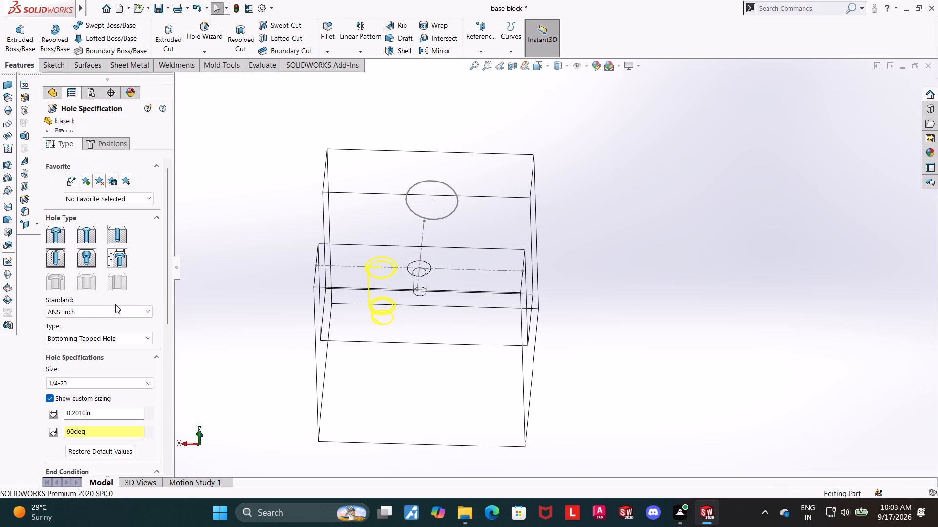
middle_drag(620, 279, 616, 351)
scroll(612, 350, up, 4)
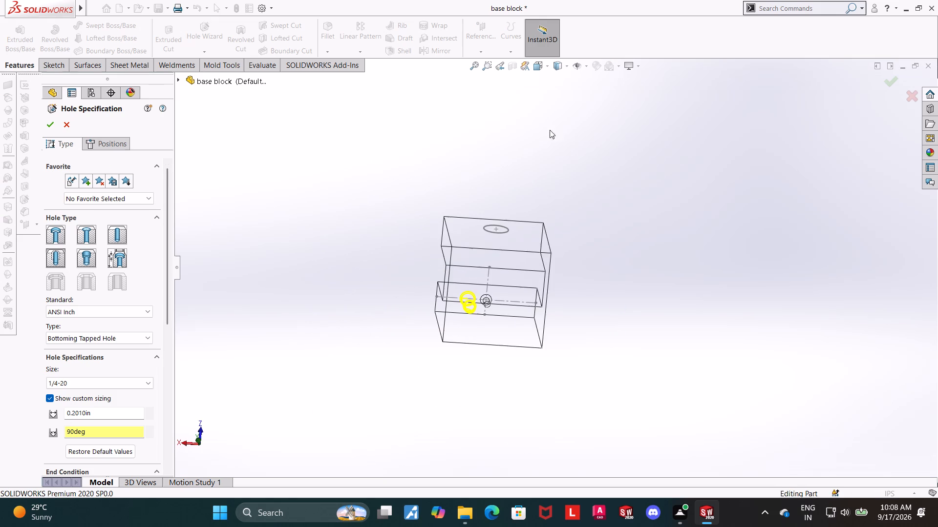
click(541, 65)
click(459, 312)
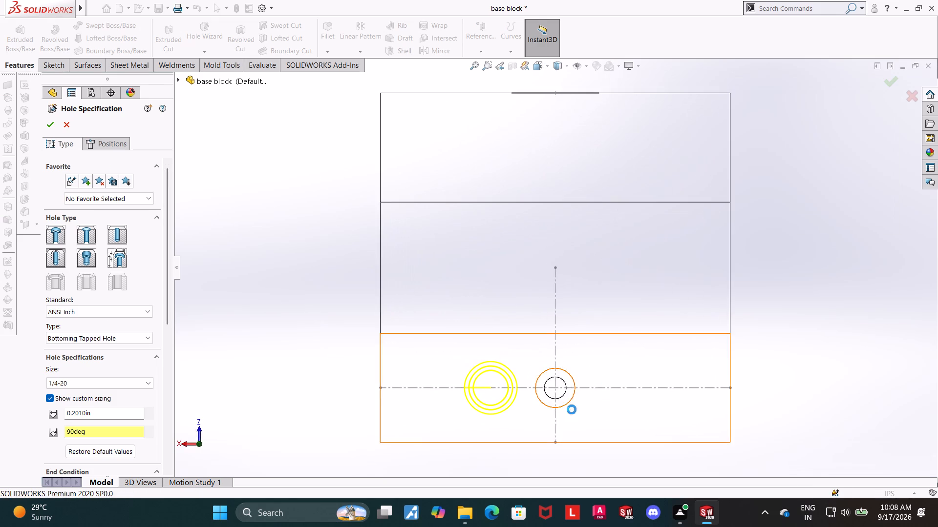
scroll(568, 442, down, 5)
scroll(499, 388, up, 3)
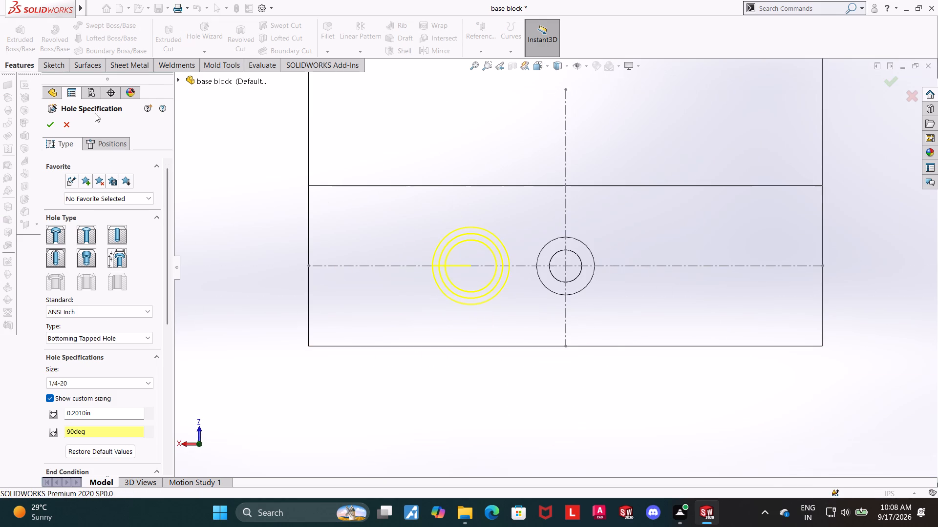
click(99, 143)
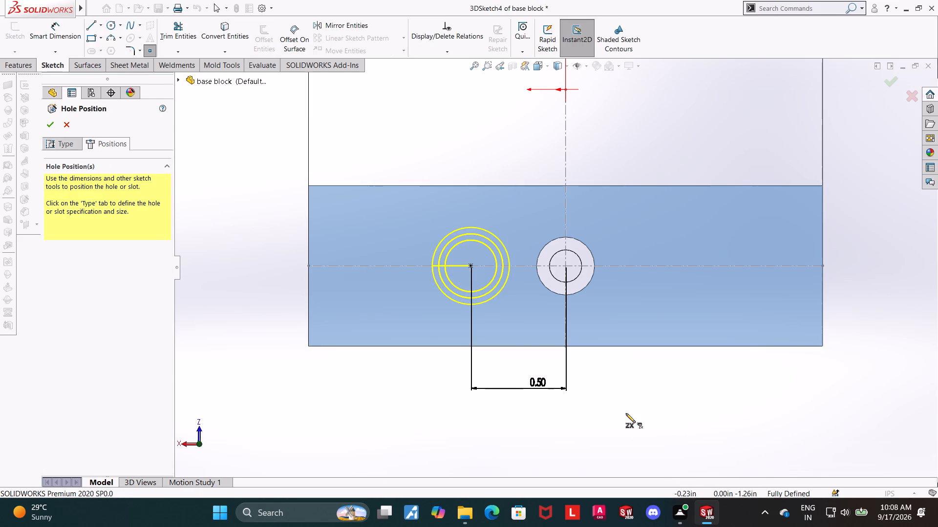
key(Escape)
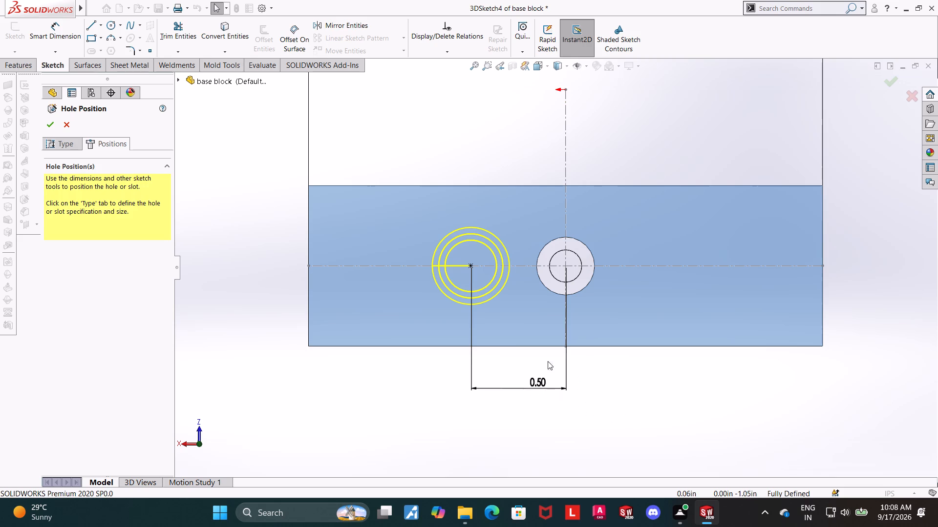
right_click(532, 380)
click(555, 408)
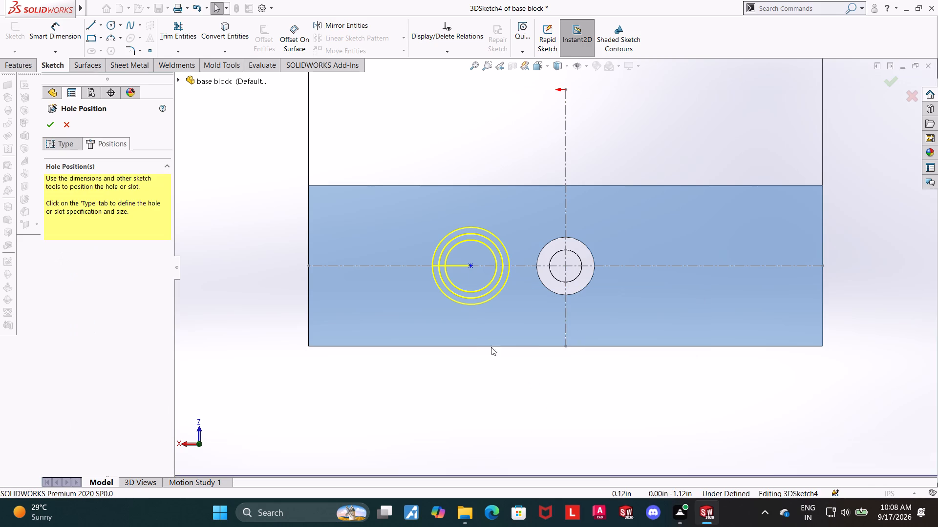
Dimension the centre of 1/4-20 Tapped Hole3 at 0.5 in from the centreline through the dowel hole and accept the hole.
click(48, 40)
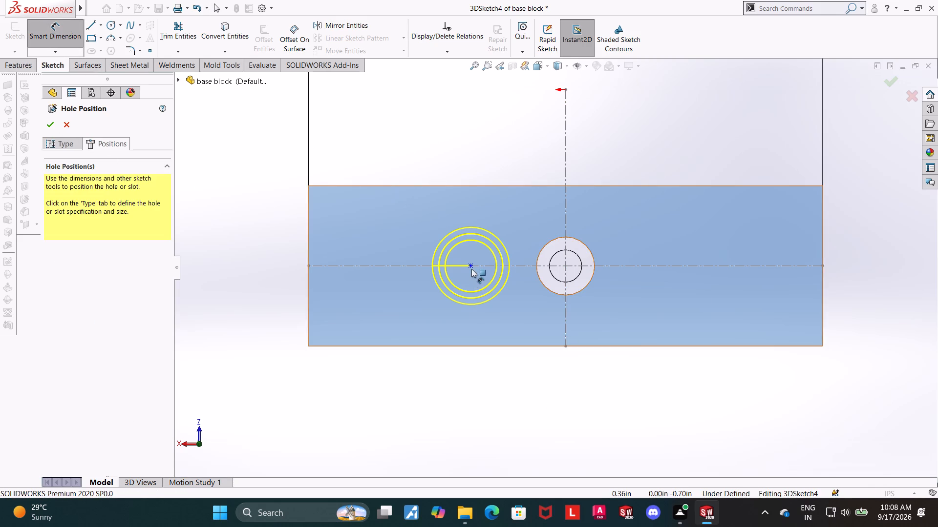
click(470, 268)
click(564, 212)
click(497, 382)
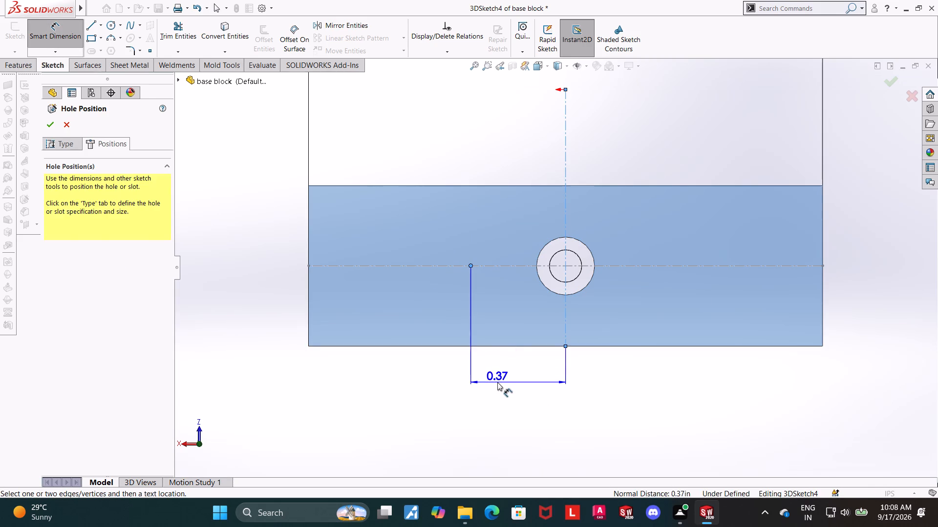
text(0,)
key(BackSpace)
text(.5)
key(Return)
key(Escape)
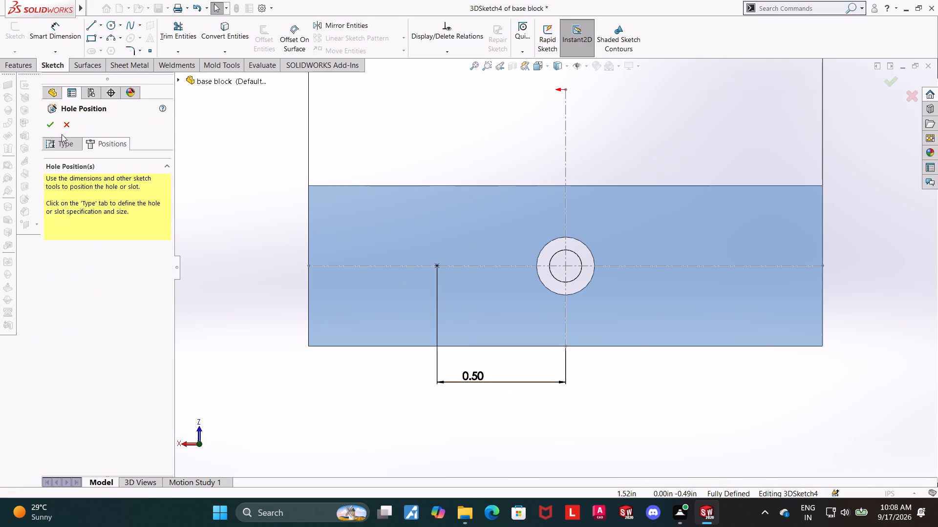
click(52, 125)
key(Escape)
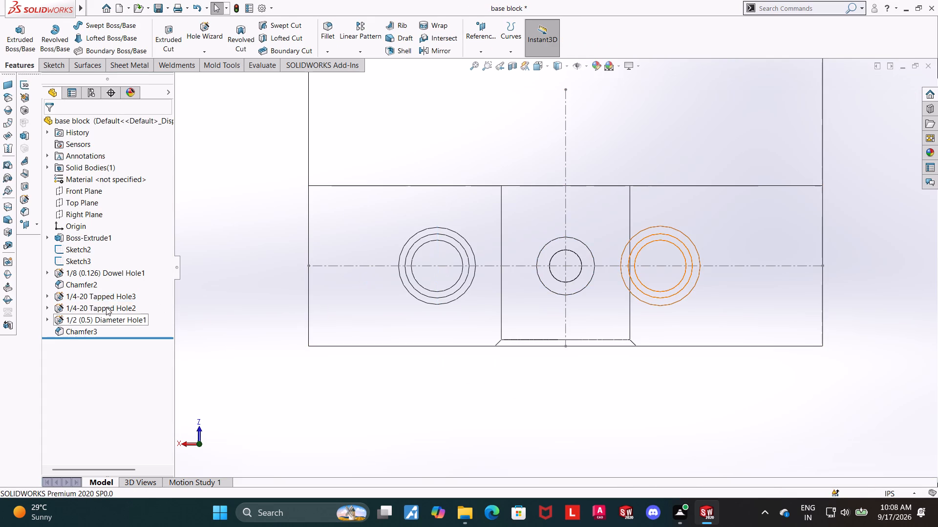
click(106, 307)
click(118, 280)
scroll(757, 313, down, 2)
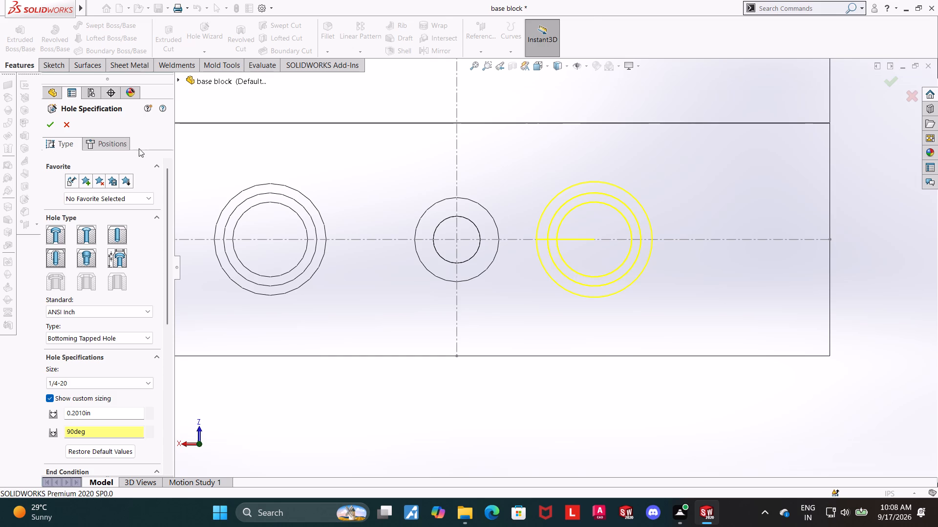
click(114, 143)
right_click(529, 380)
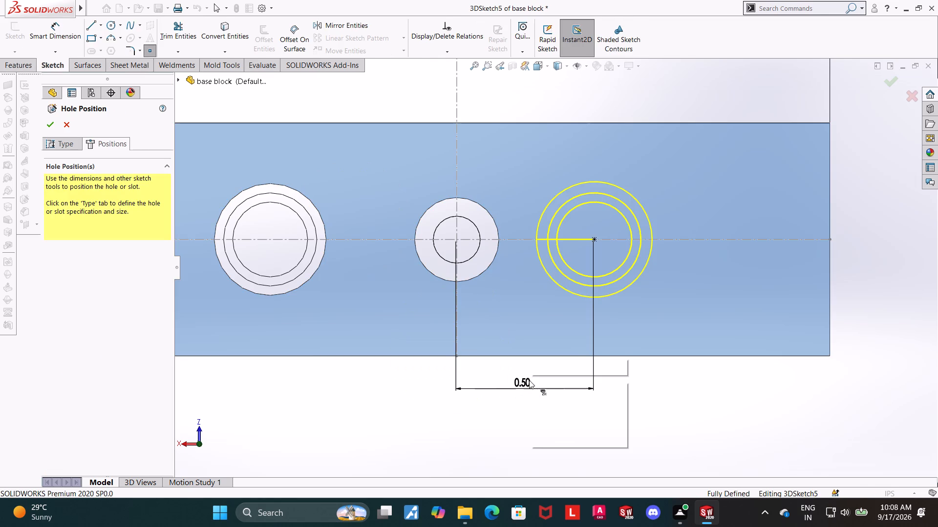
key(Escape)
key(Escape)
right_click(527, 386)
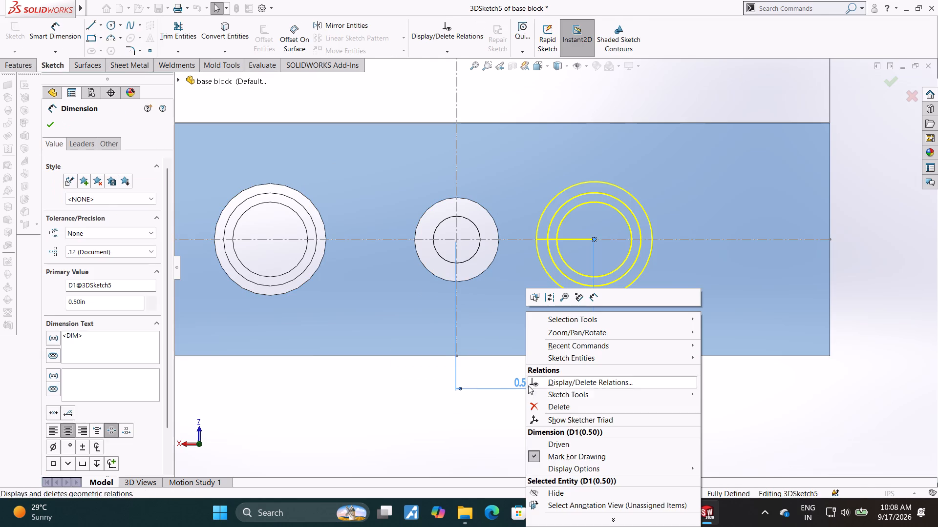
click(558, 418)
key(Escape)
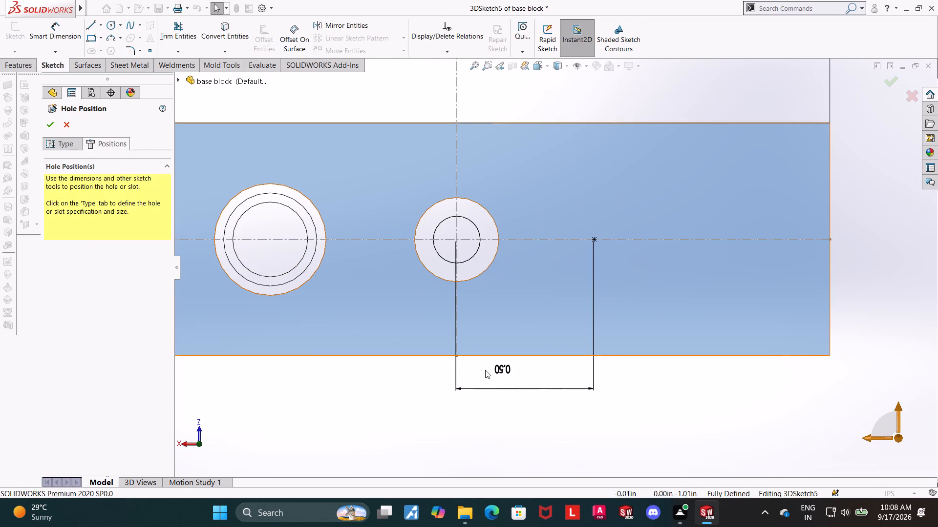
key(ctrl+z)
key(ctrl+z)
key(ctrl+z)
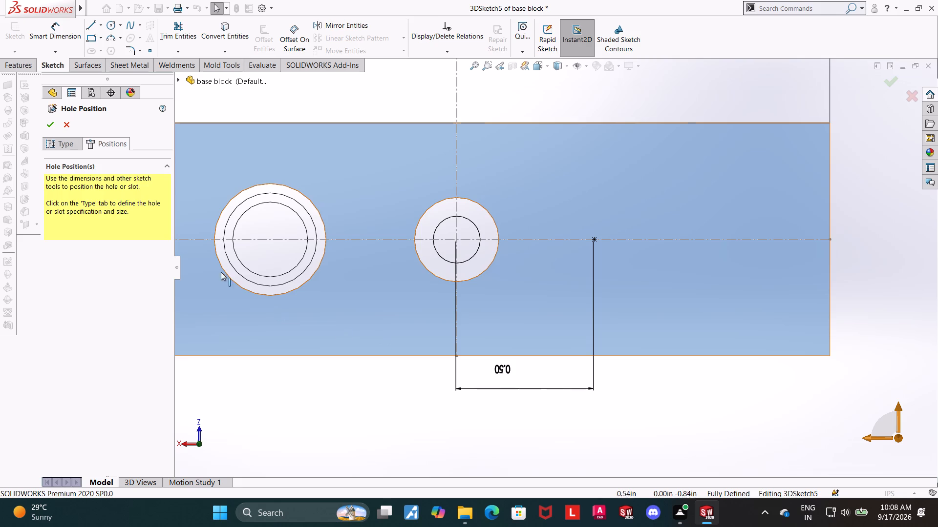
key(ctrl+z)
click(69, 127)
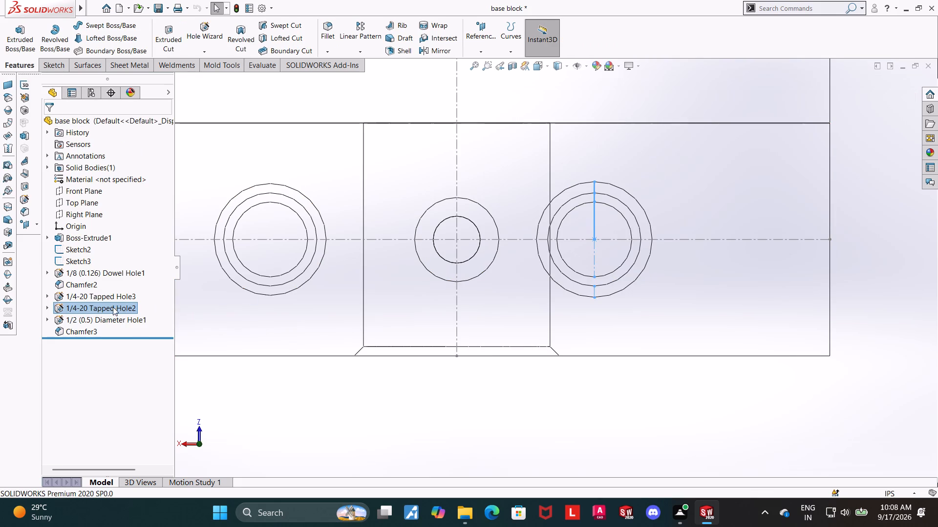
Edit the hole positions of 1/4-20 Tapped Hole2 and delete its existing position dimension.
right_click(107, 308)
click(117, 280)
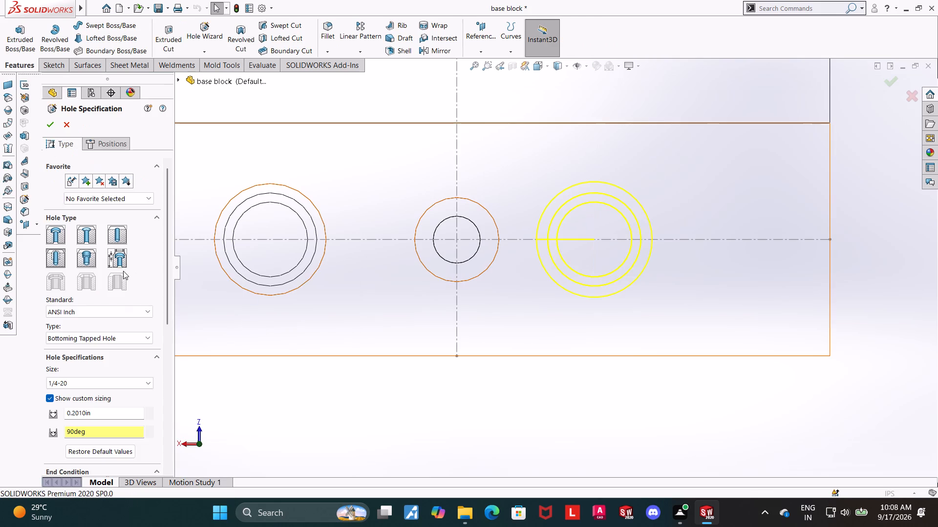
click(97, 143)
key(Escape)
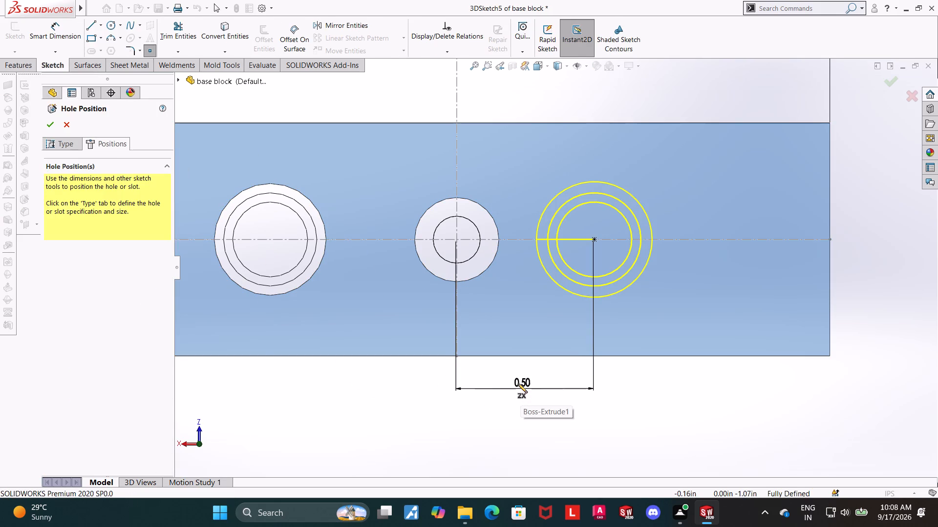
right_click(523, 385)
click(543, 411)
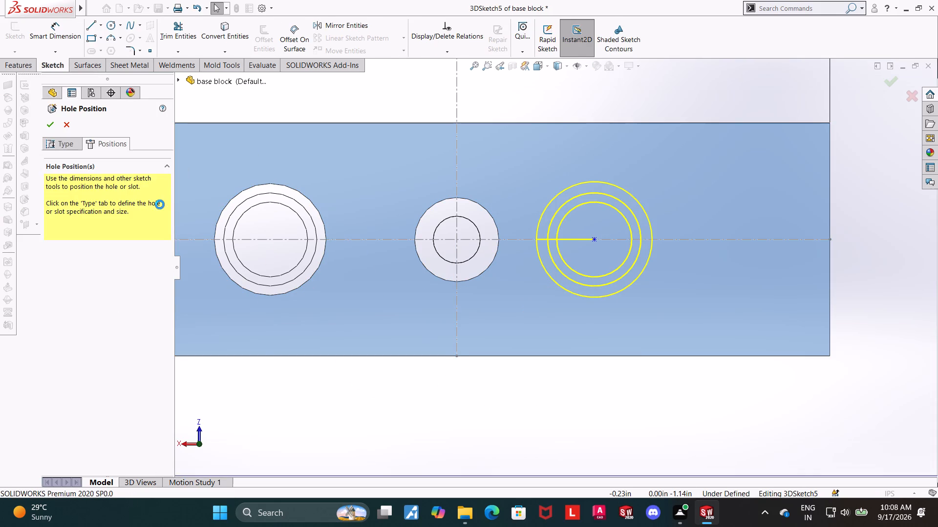
Dimension the centre of 1/4-20 Tapped Hole2 at 0.5 in from the centreline through the dowel hole and accept the hole.
click(50, 37)
click(596, 240)
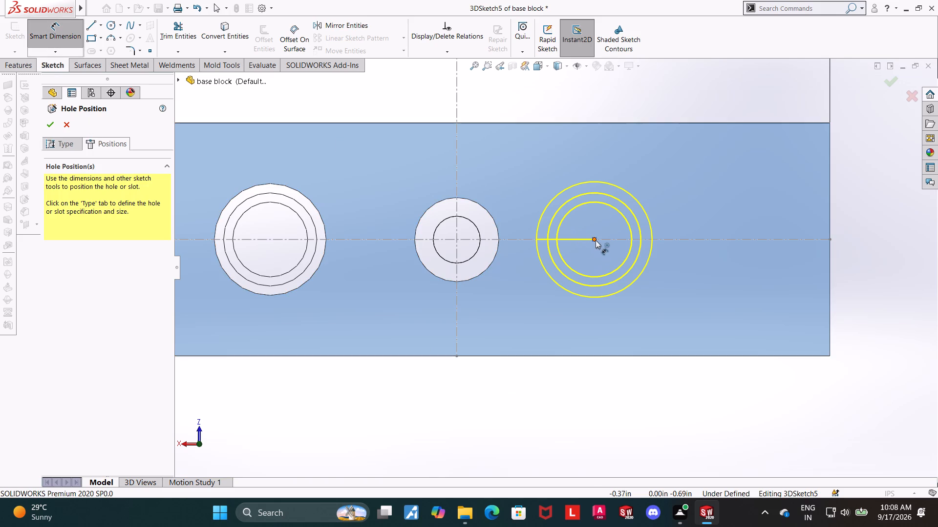
click(455, 309)
click(589, 426)
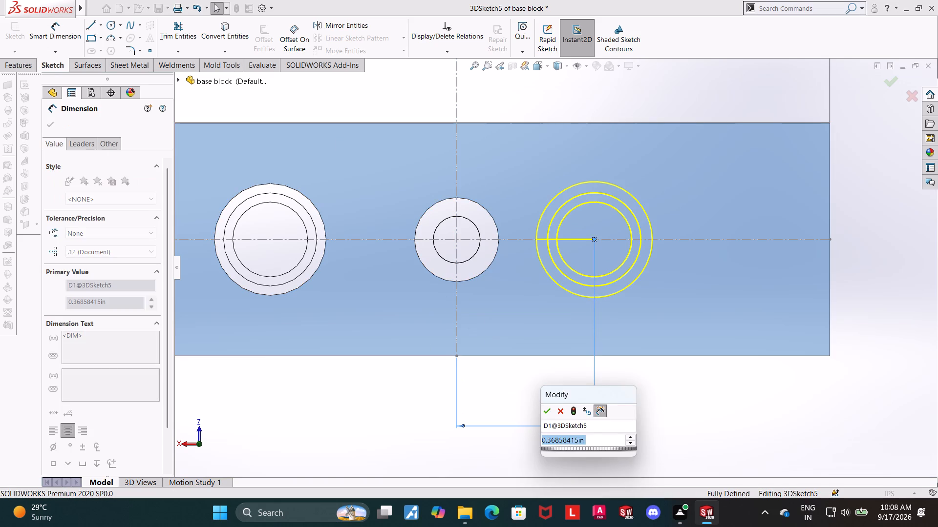
text(0.5)
key(Return)
key(Escape)
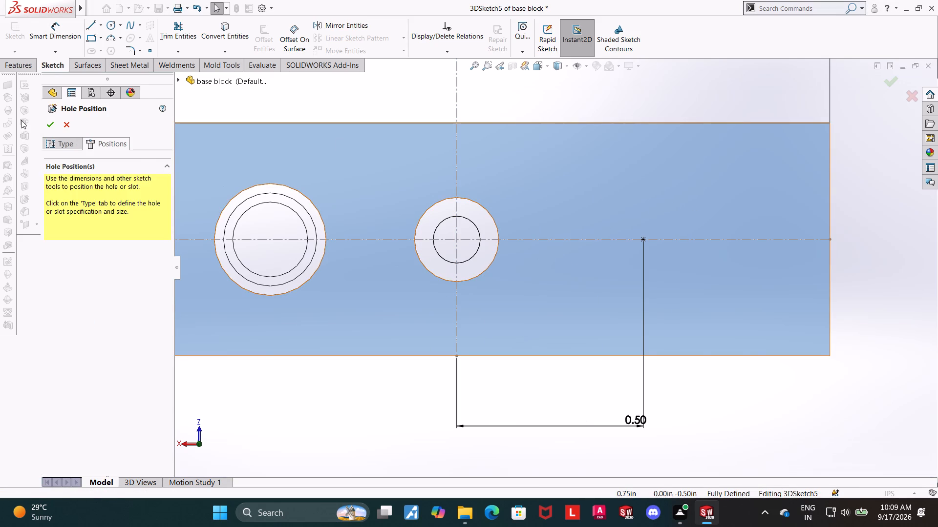
click(48, 121)
Edit the base block's dowel hole position, apply a coincident relation between its centre and the centreline along Z, and accept the hole.
scroll(341, 350, up, 4)
middle_drag(457, 381, 458, 303)
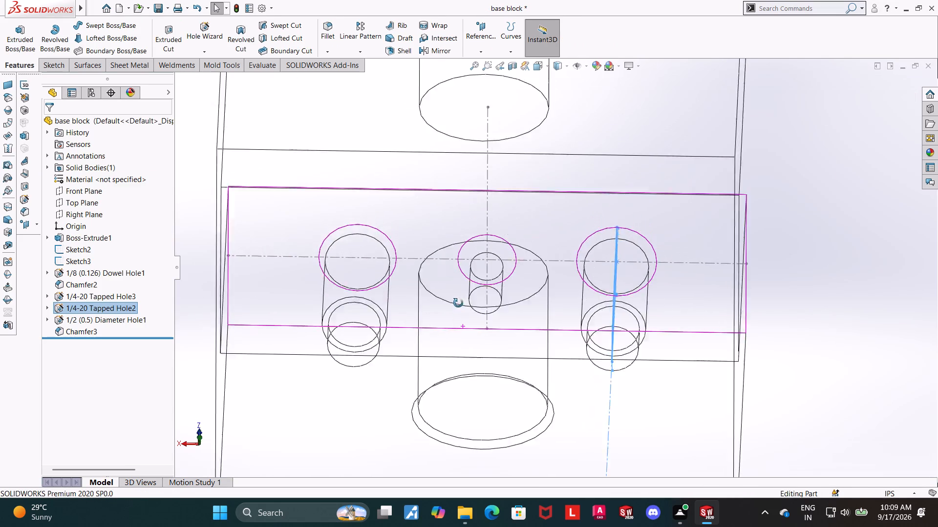
middle_drag(458, 303, 458, 276)
scroll(540, 304, up, 7)
click(700, 338)
middle_drag(692, 324, 695, 229)
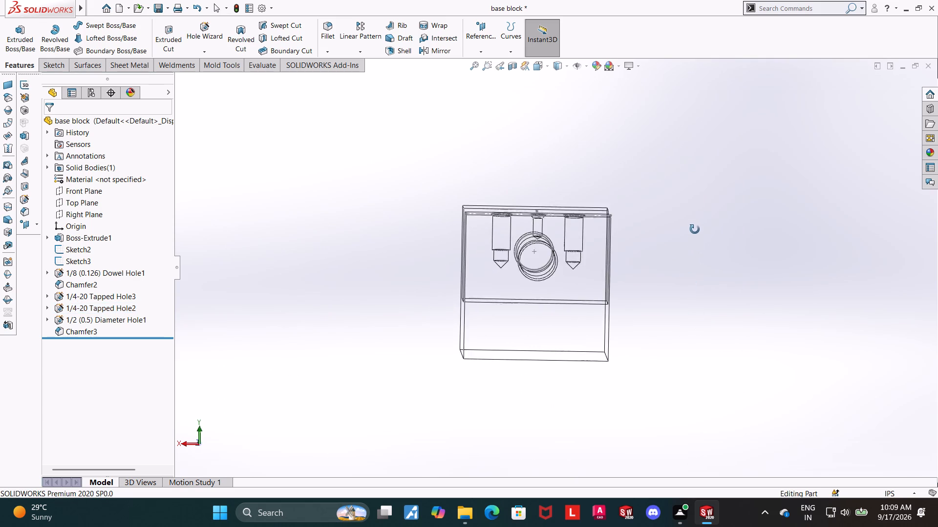
middle_drag(695, 229, 689, 341)
click(85, 275)
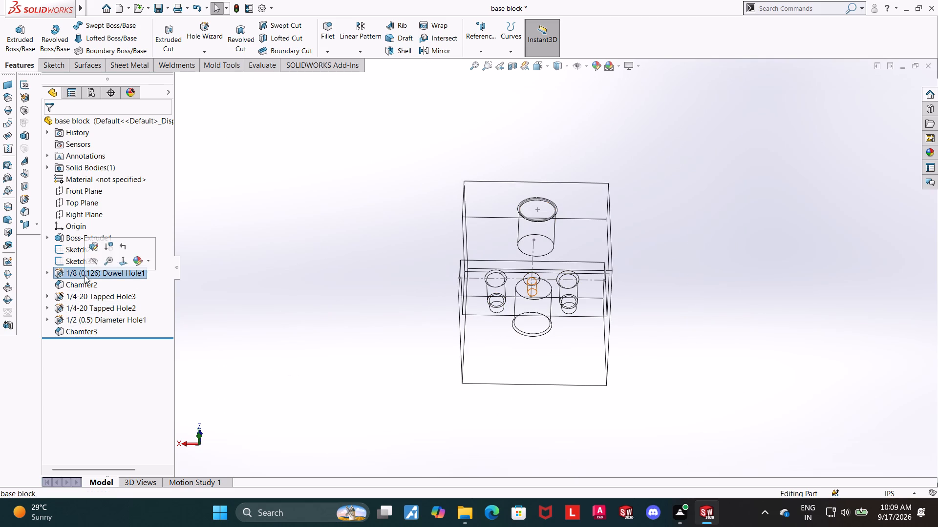
click(92, 245)
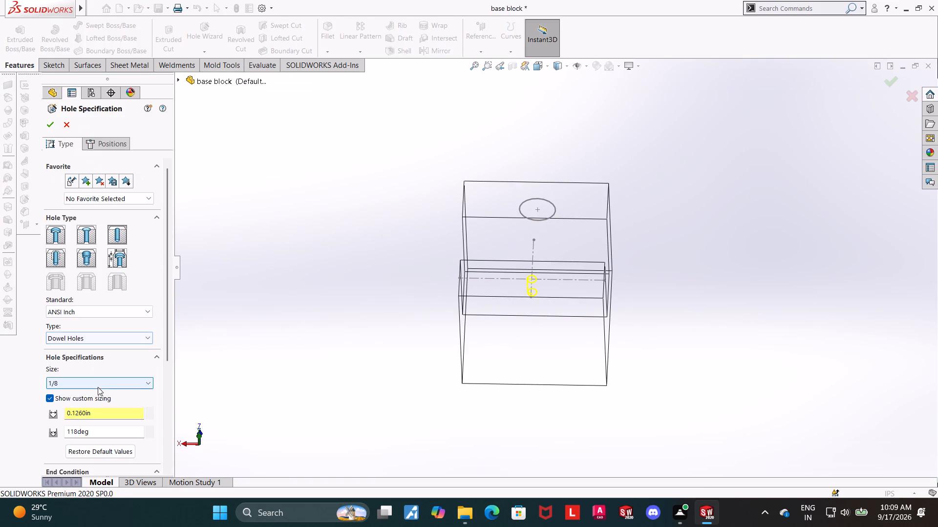
click(539, 68)
click(466, 270)
scroll(778, 409, down, 1)
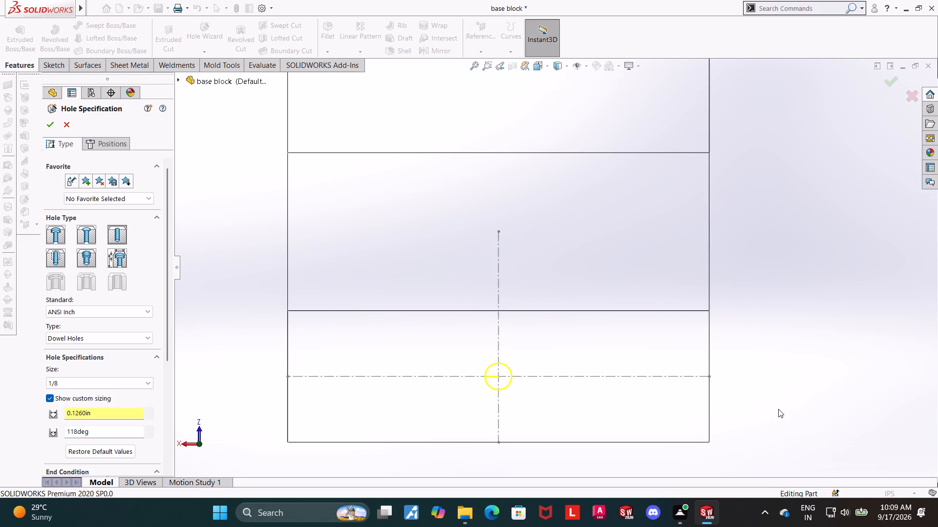
click(93, 147)
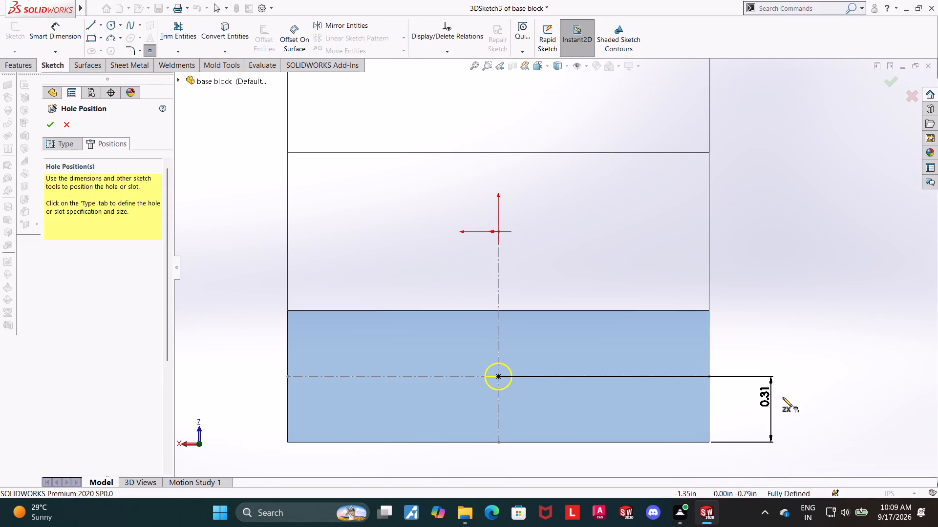
key(Escape)
click(499, 376)
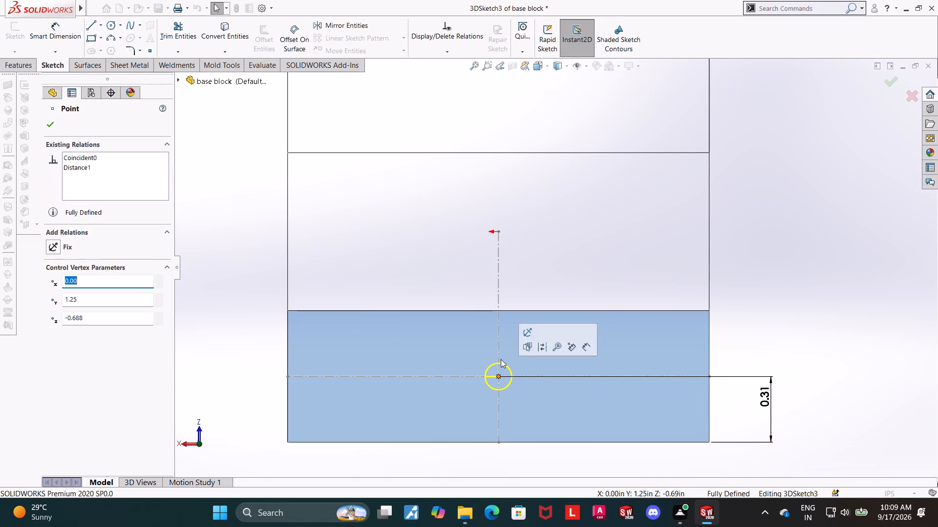
ctrl+click(498, 351)
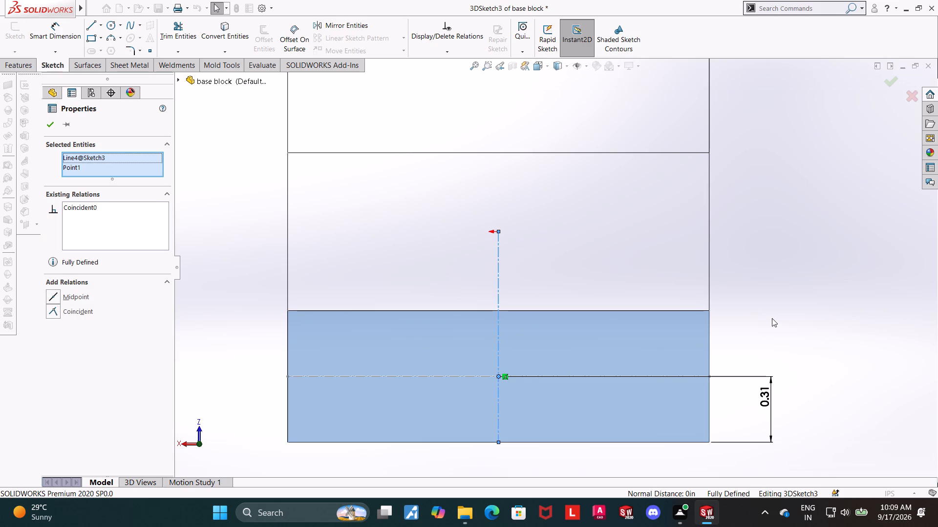
click(50, 315)
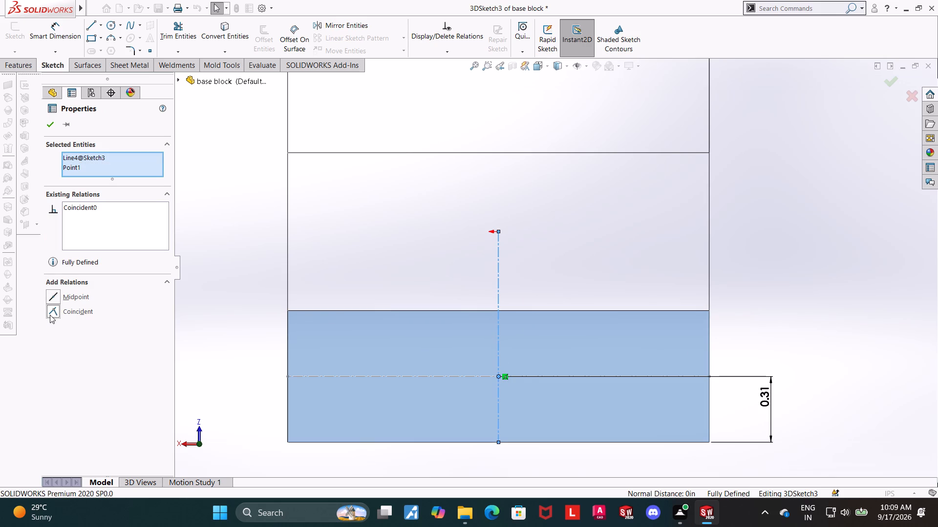
click(48, 129)
click(842, 269)
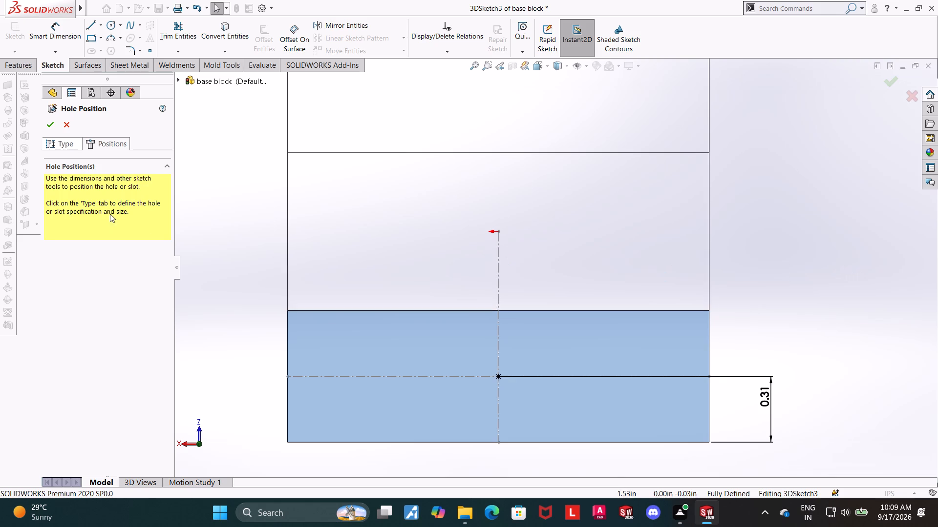
click(50, 129)
Save the base block part.
middle_click(736, 296)
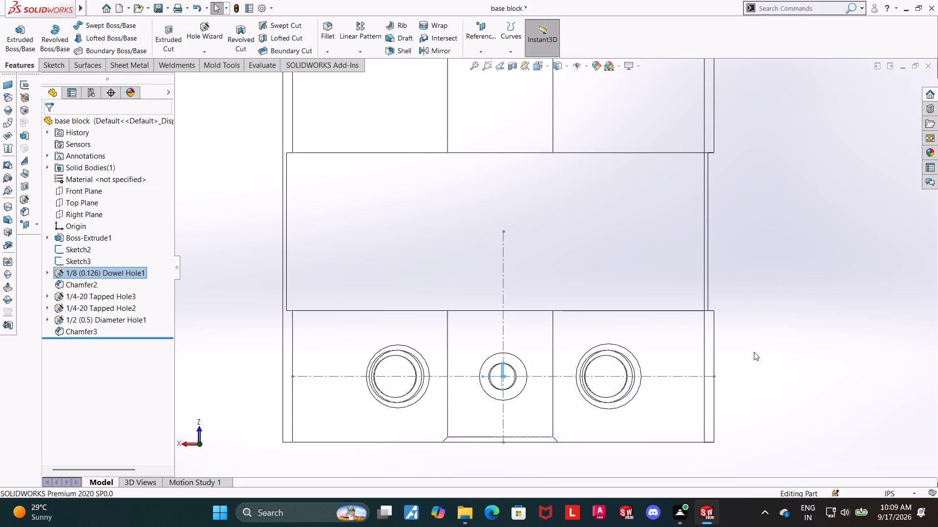
middle_drag(761, 344, 758, 209)
scroll(759, 222, up, 5)
click(322, 230)
middle_drag(416, 258, 411, 195)
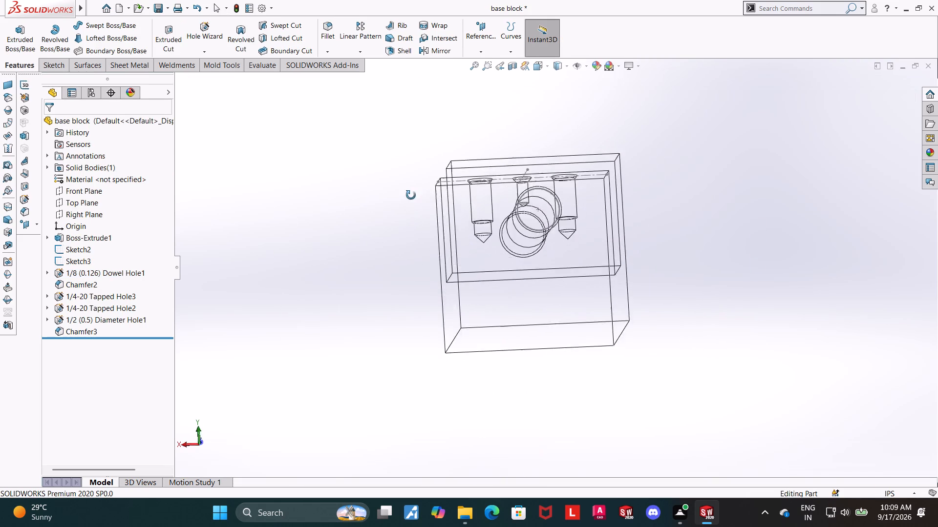
middle_drag(411, 195, 416, 175)
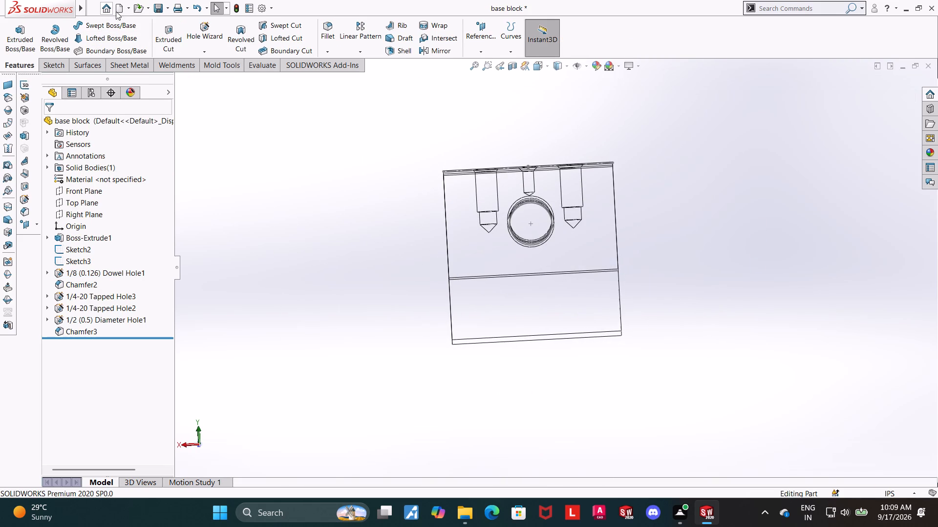
click(160, 9)
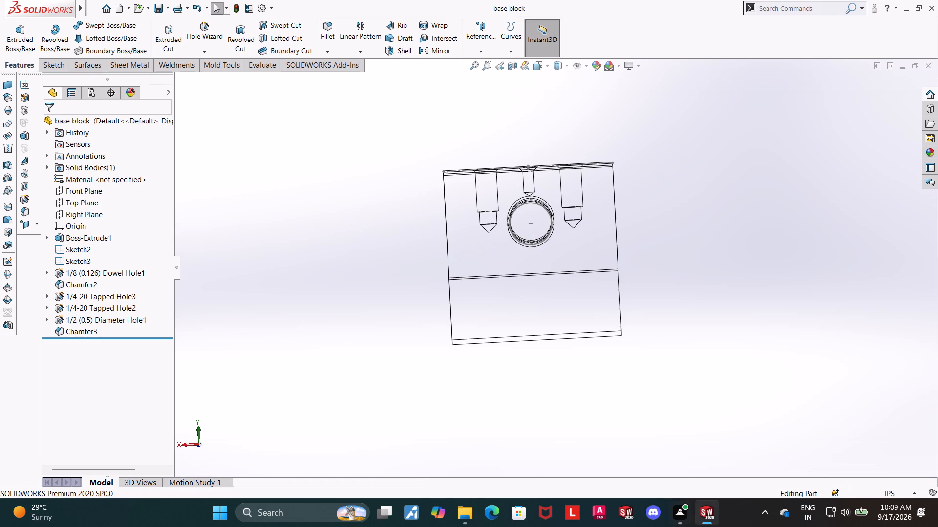
Switch to the Assem1 assembly and rebuild it with the changed base block.
click(837, 444)
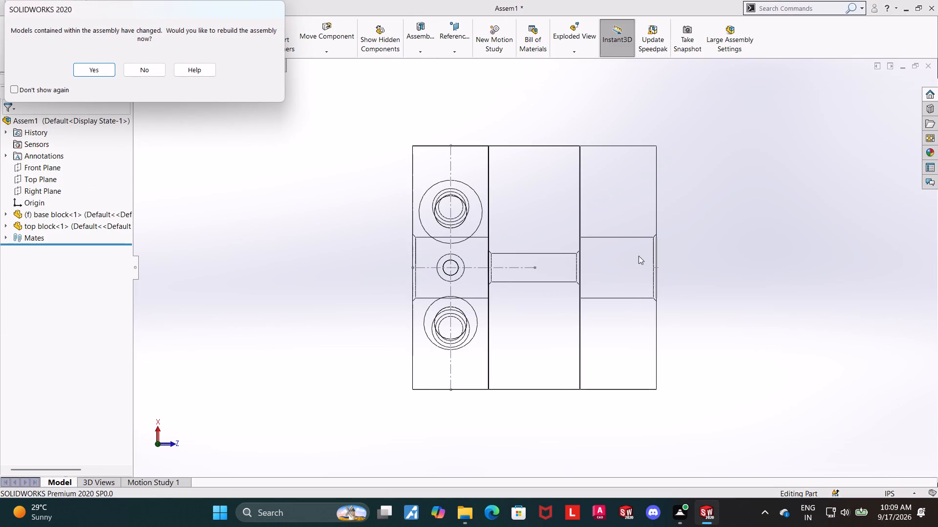
click(98, 69)
View the assembly squarely from above and set its display style to Shaded With Edges.
middle_drag(733, 296, 732, 283)
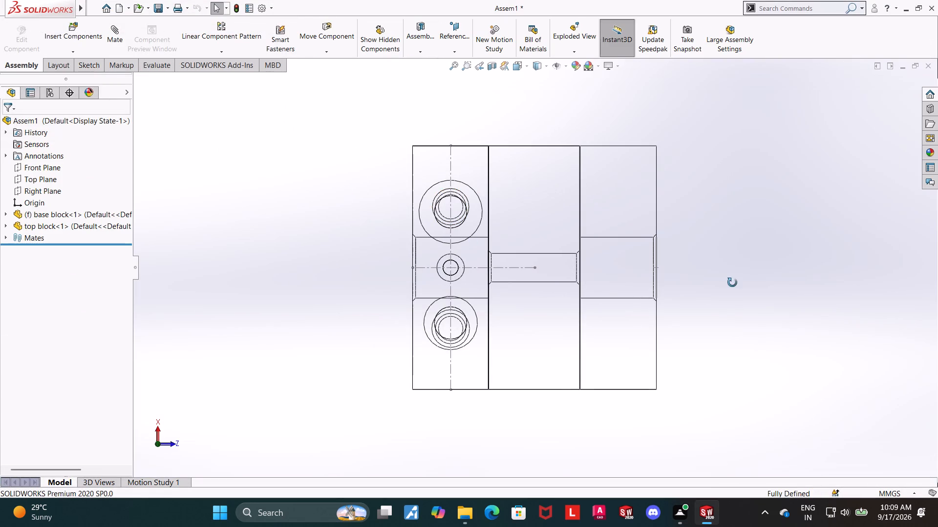
middle_drag(732, 283, 732, 249)
scroll(732, 247, up, 3)
click(746, 248)
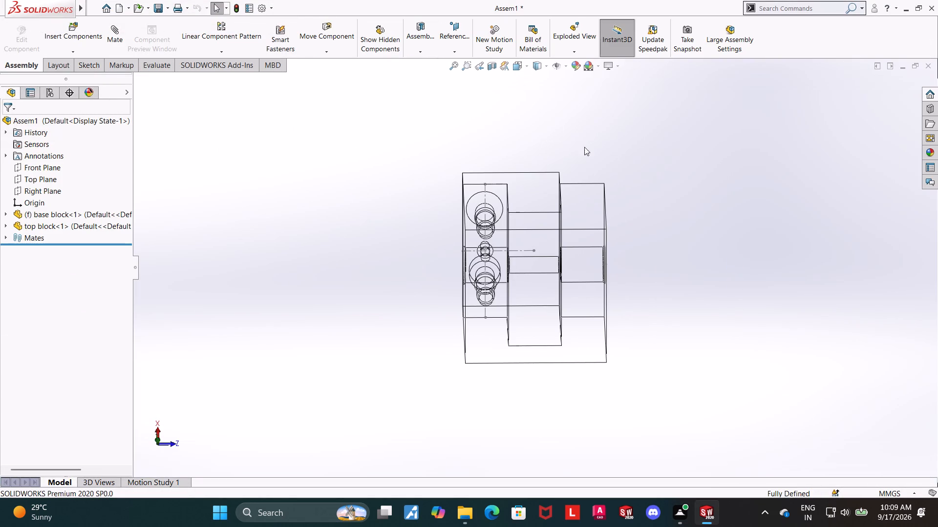
click(525, 68)
click(445, 242)
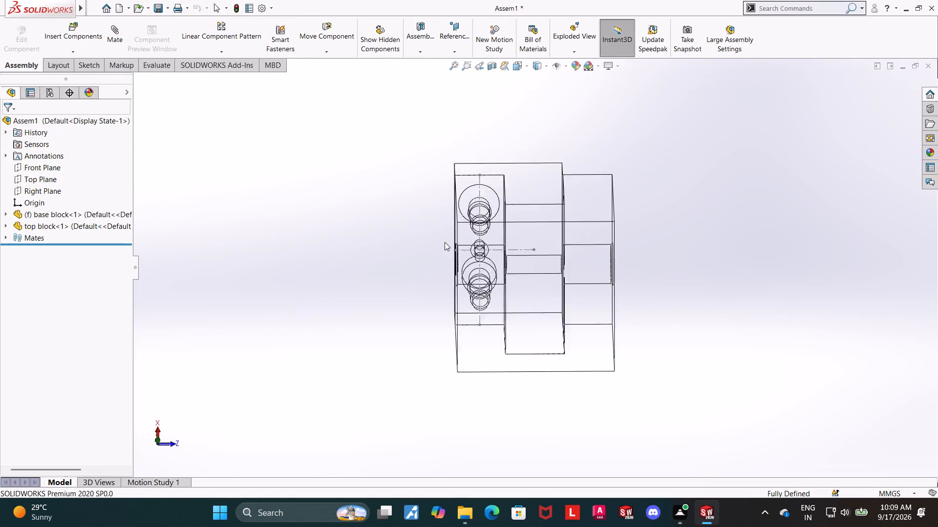
click(540, 65)
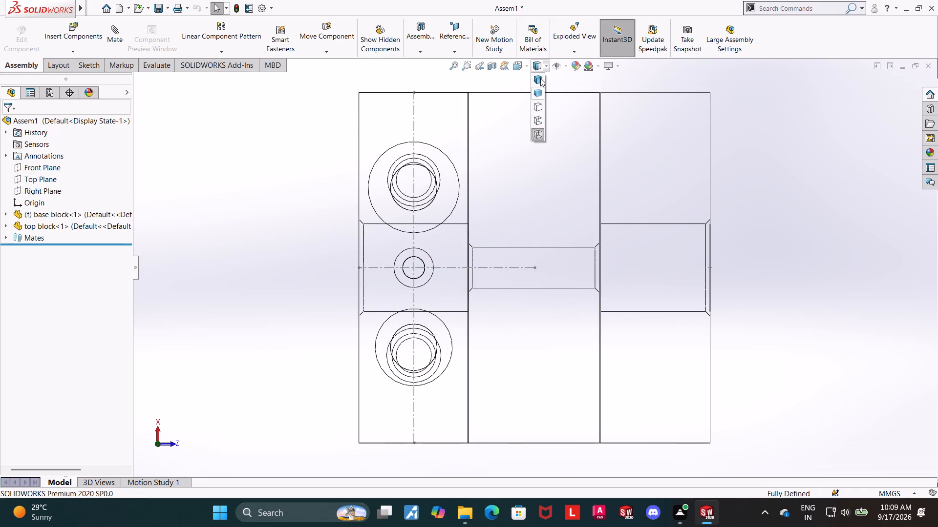
click(541, 79)
click(850, 262)
Delete the Parallel2 mate between the base block and the top block.
middle_drag(813, 316, 816, 288)
click(571, 322)
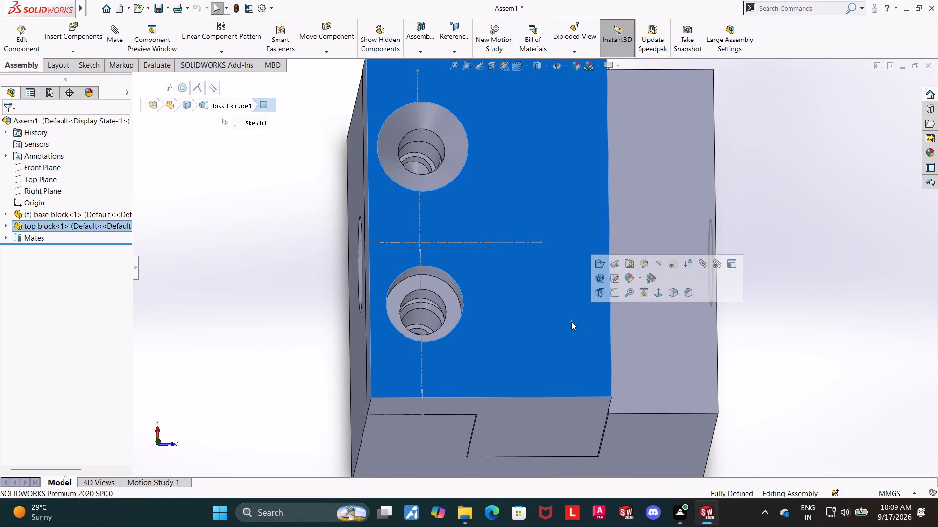
click(3, 240)
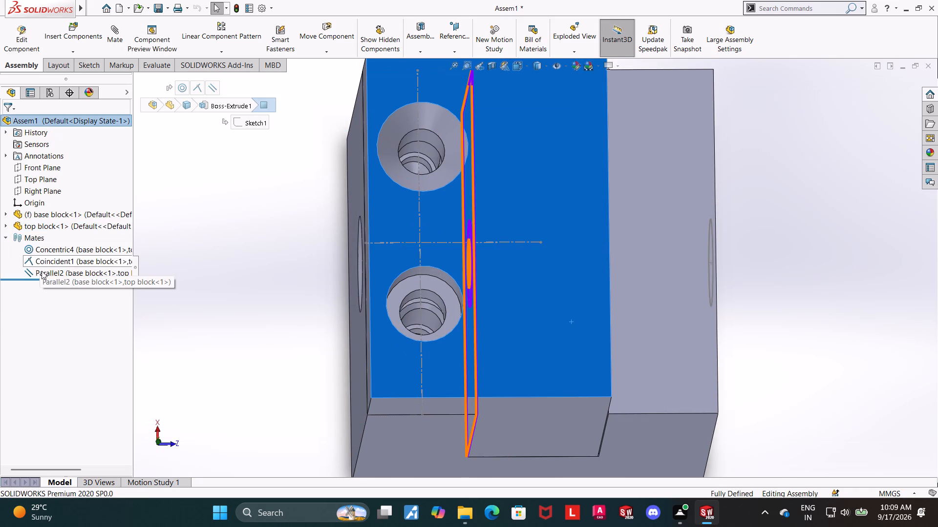
right_click(46, 273)
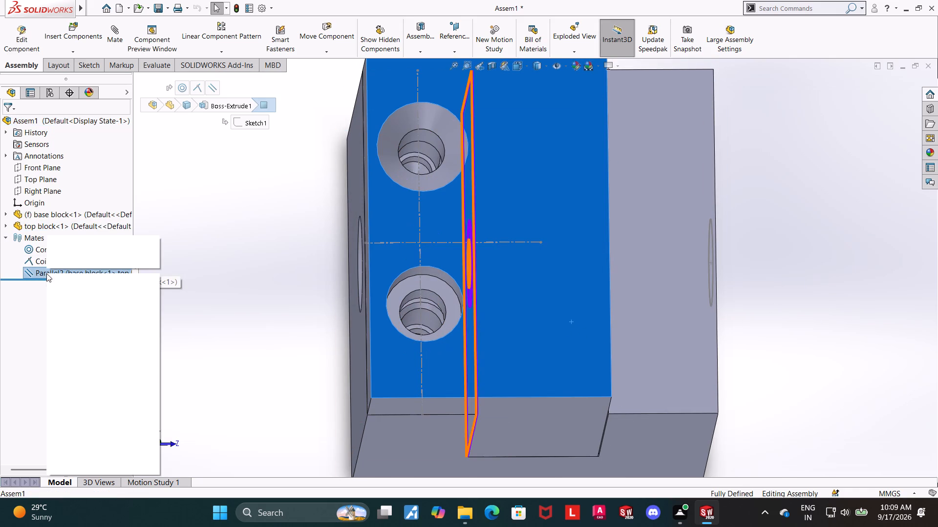
click(71, 313)
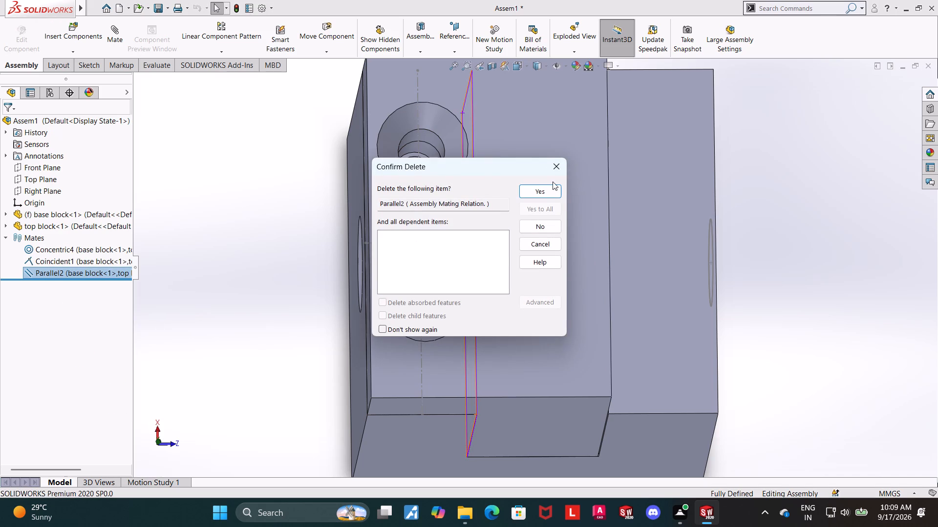
click(553, 182)
click(549, 187)
Swing the top block about its concentric dowel-hole mate to compare its screw holes with the base block's tapped holes.
drag(542, 302, 556, 161)
drag(559, 224, 649, 77)
drag(560, 190, 519, 315)
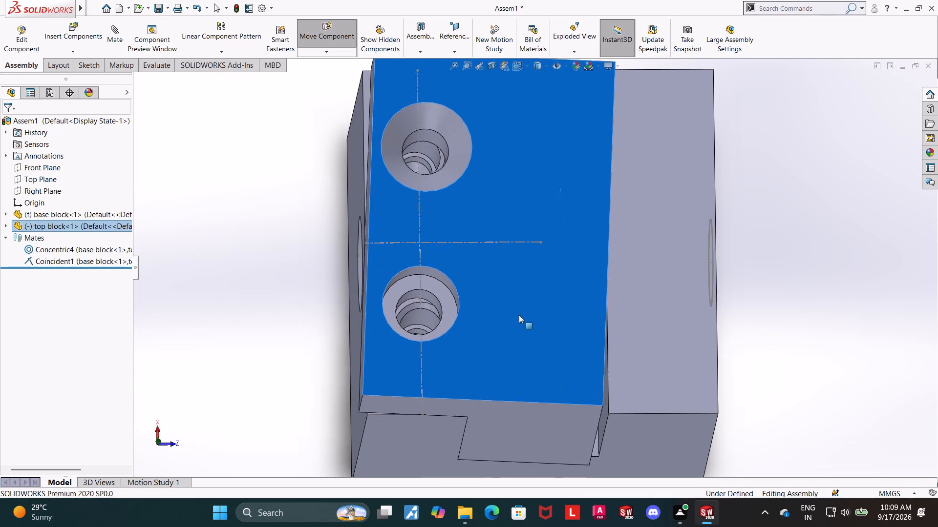
drag(519, 315, 522, 312)
scroll(735, 255, up, 2)
middle_drag(747, 251, 745, 284)
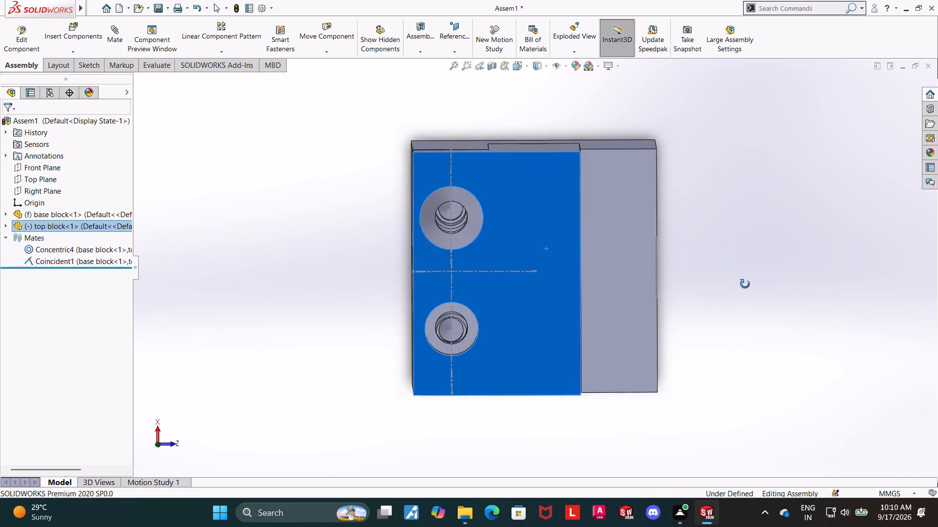
middle_drag(745, 284, 745, 268)
scroll(539, 237, down, 5)
middle_click(455, 216)
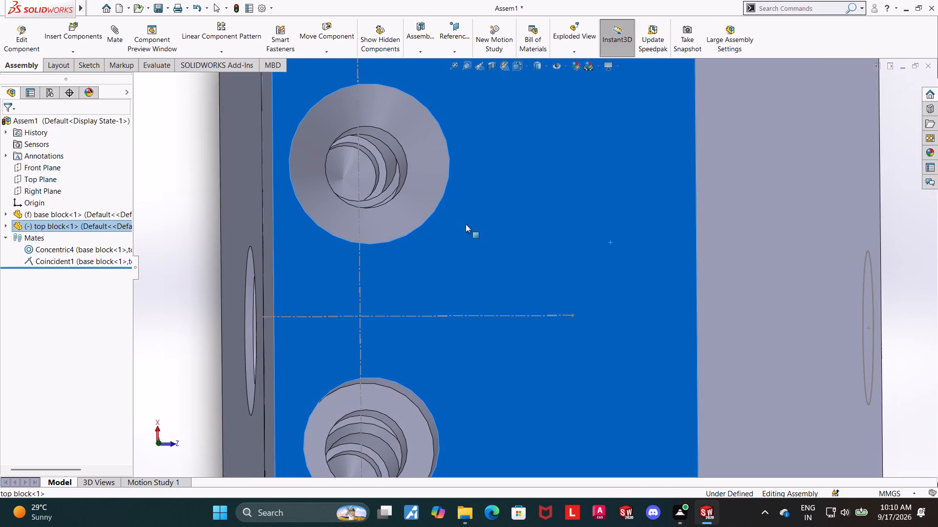
drag(511, 269, 519, 235)
click(528, 226)
drag(528, 226, 519, 258)
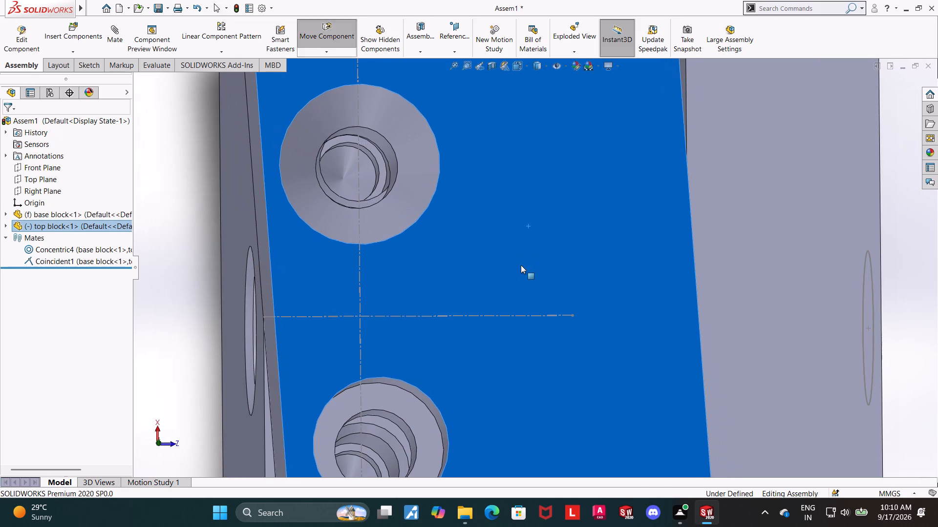
Switch to the top block part.
scroll(537, 268, up, 6)
click(838, 288)
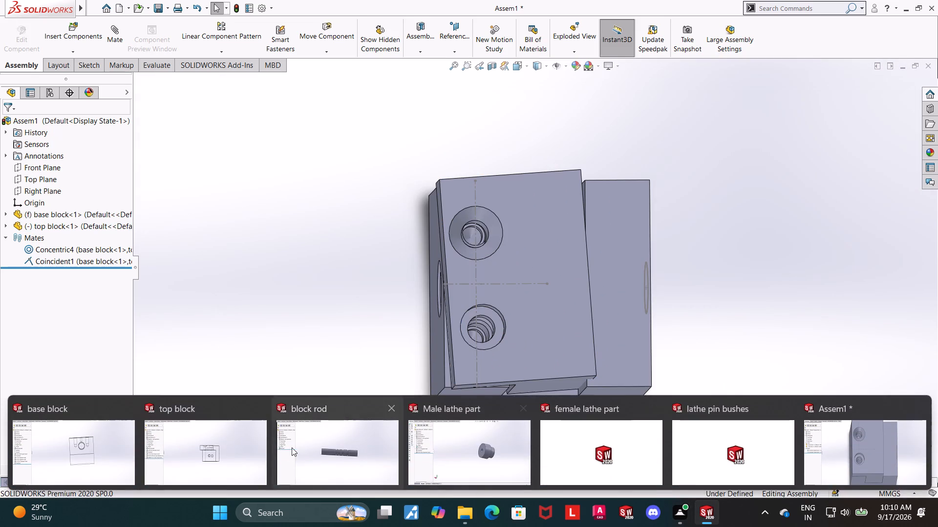
click(251, 445)
middle_drag(608, 235, 592, 343)
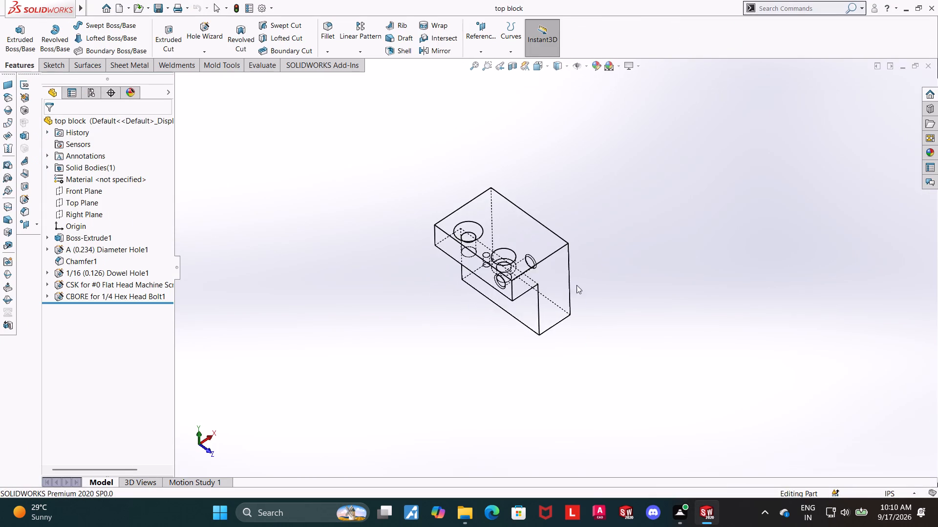
scroll(587, 203, down, 3)
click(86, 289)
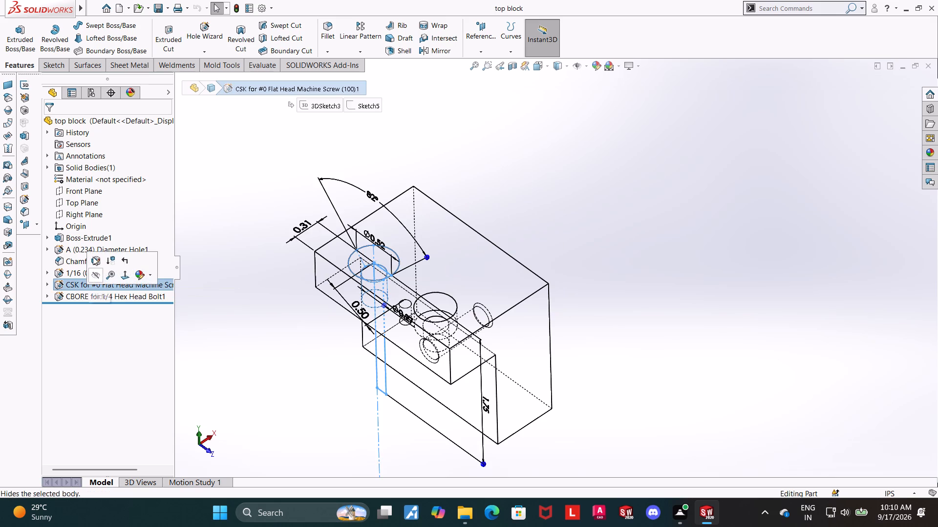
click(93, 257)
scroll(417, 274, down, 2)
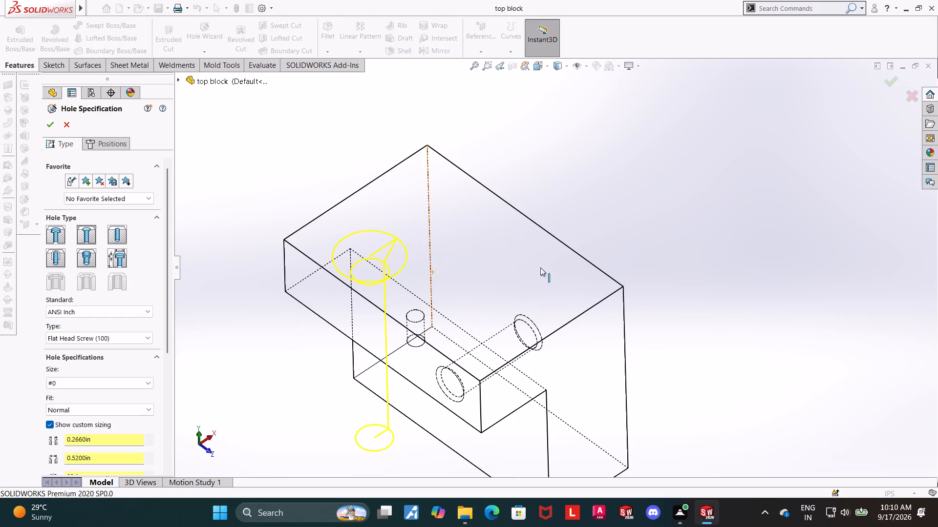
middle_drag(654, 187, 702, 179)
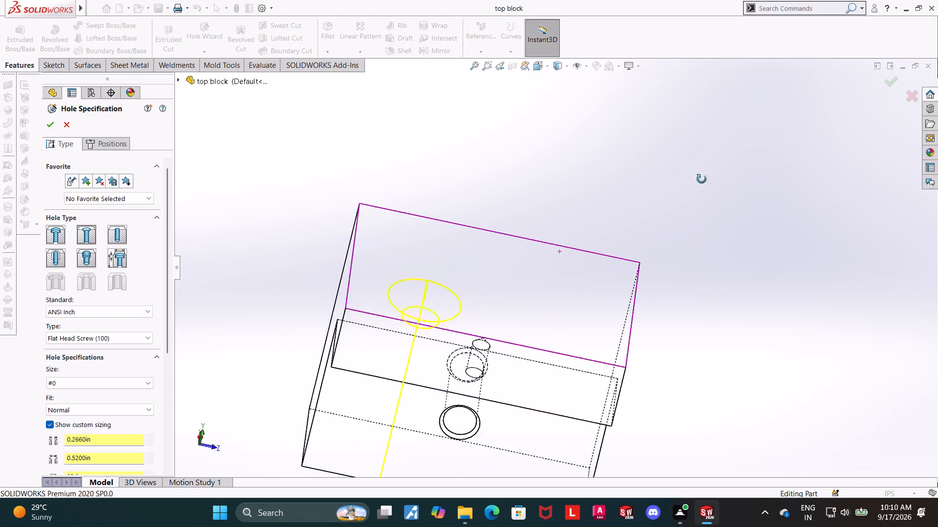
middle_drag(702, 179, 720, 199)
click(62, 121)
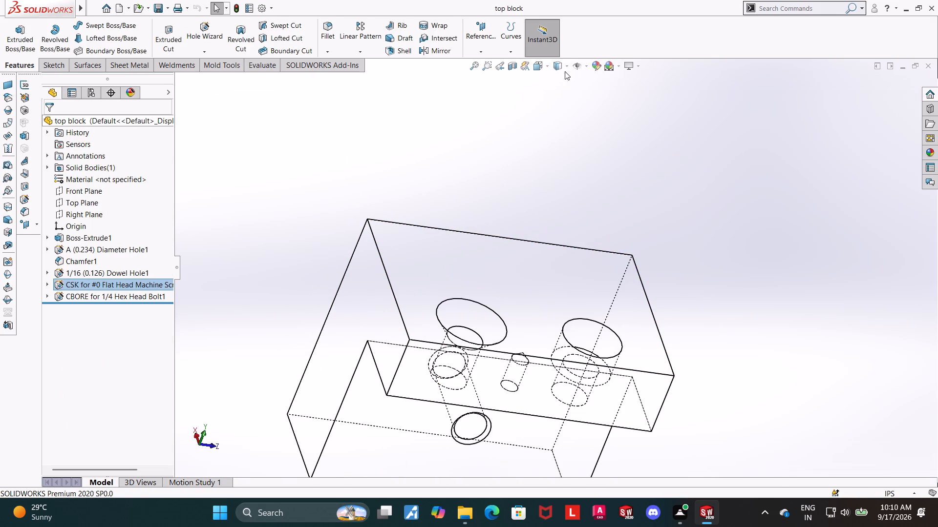
Set the top block's display style to Shaded With Edges.
click(565, 65)
click(563, 80)
scroll(618, 180, up, 5)
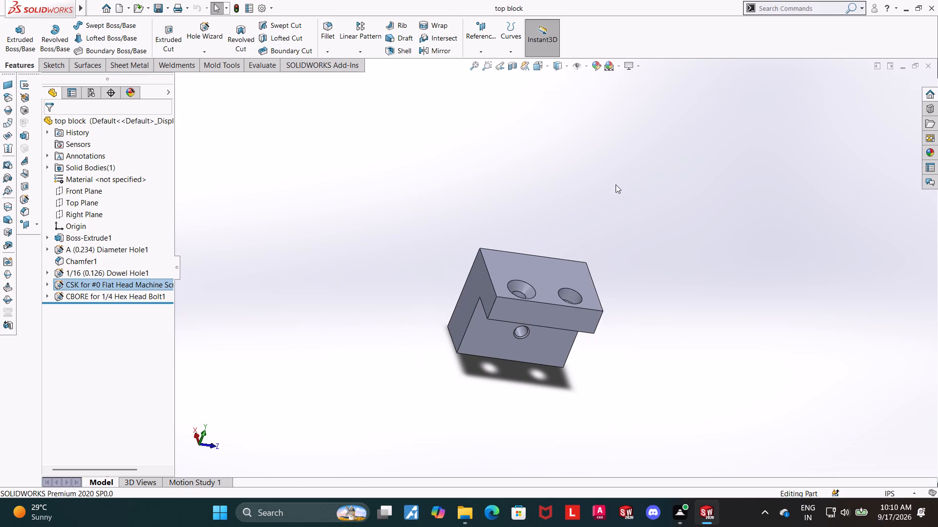
Sketch a horizontal construction centerline across the middle of the top block's face with the two screw holes, joining both long edges.
click(759, 255)
click(552, 268)
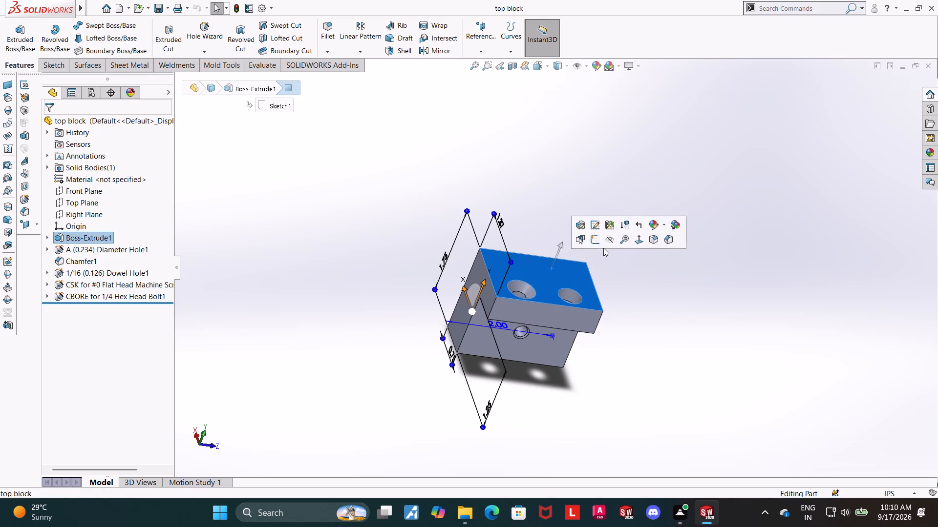
click(594, 244)
click(77, 309)
click(104, 296)
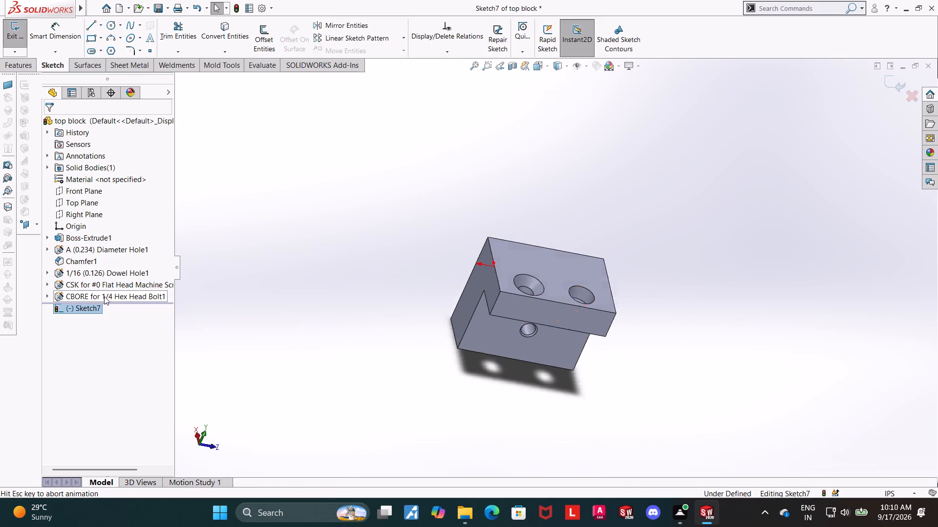
click(101, 23)
click(98, 50)
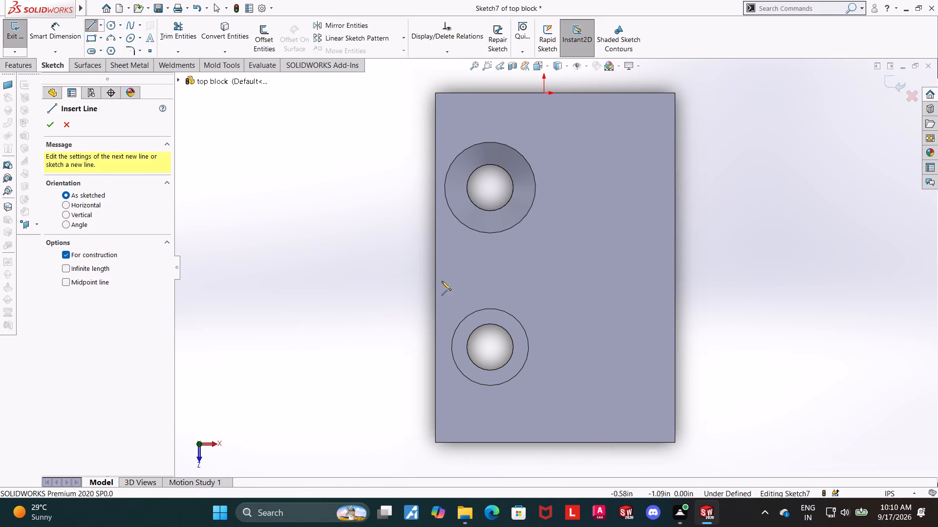
click(436, 267)
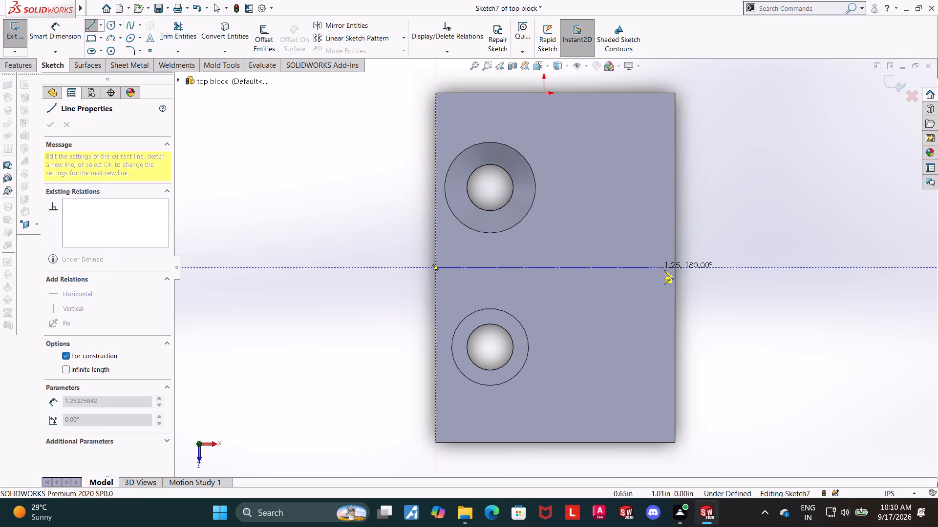
click(674, 267)
key(Escape)
key(Escape)
key(Escape)
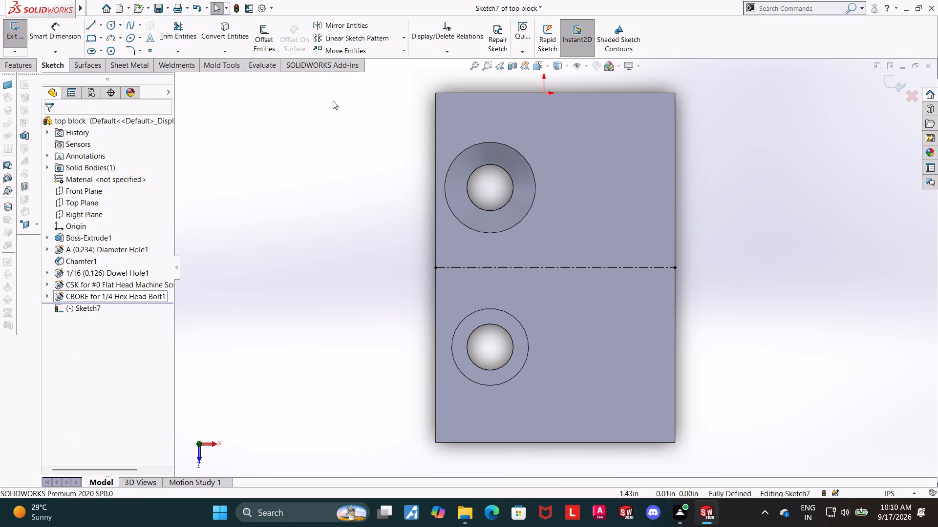
click(888, 81)
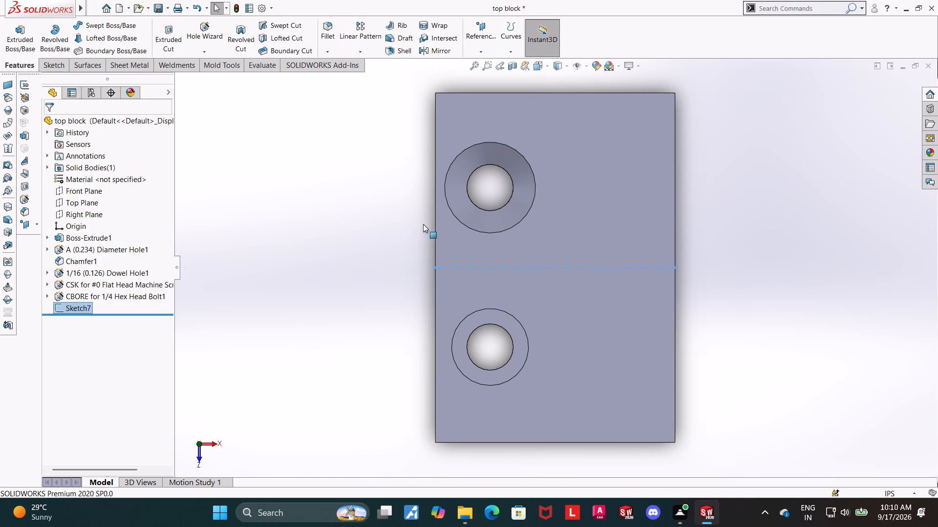
Check how the 1/16 dowel hole is positioned on the top block.
click(88, 270)
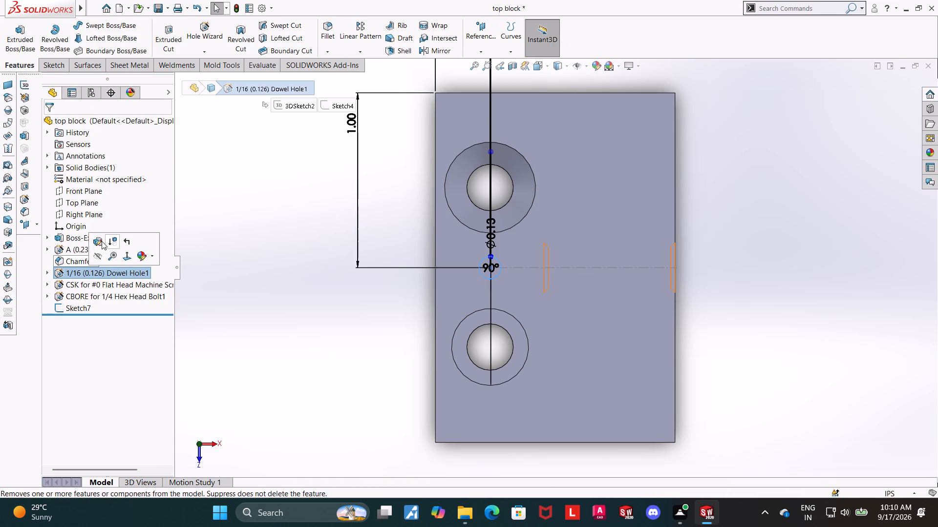
click(100, 241)
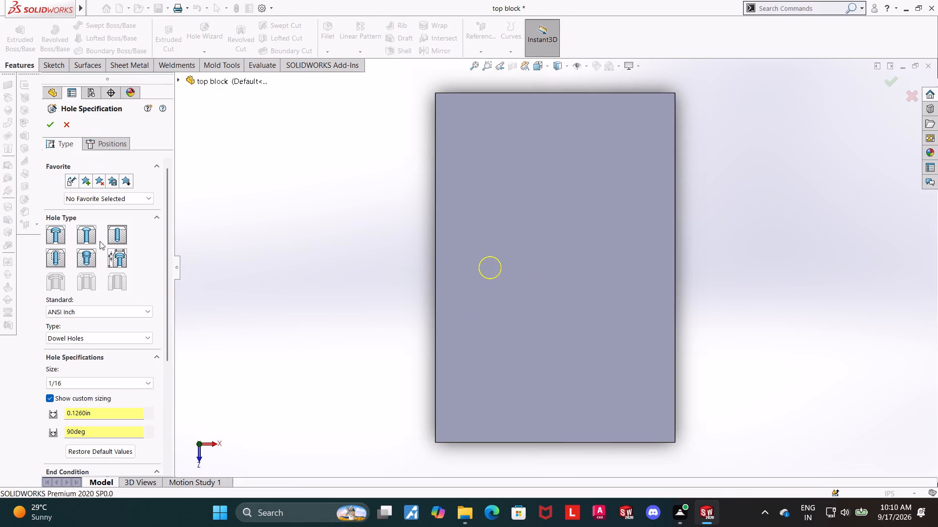
click(98, 140)
click(69, 124)
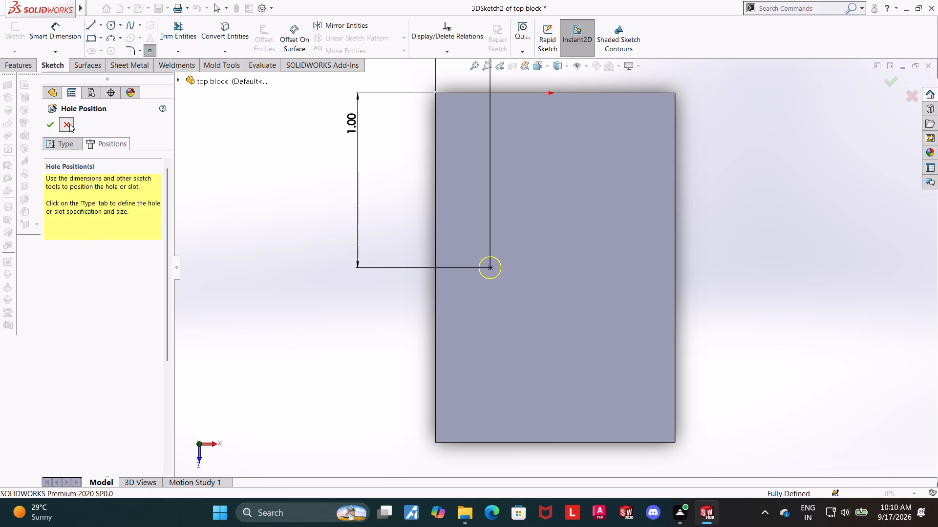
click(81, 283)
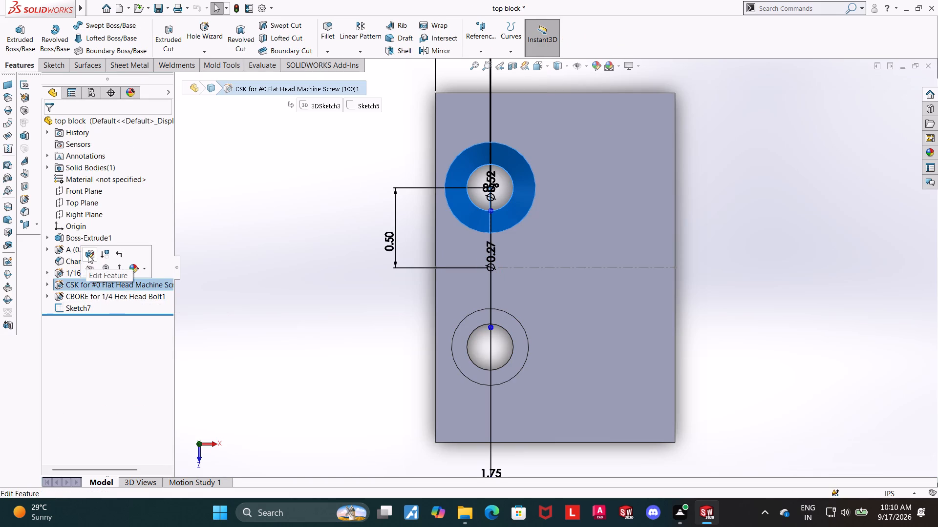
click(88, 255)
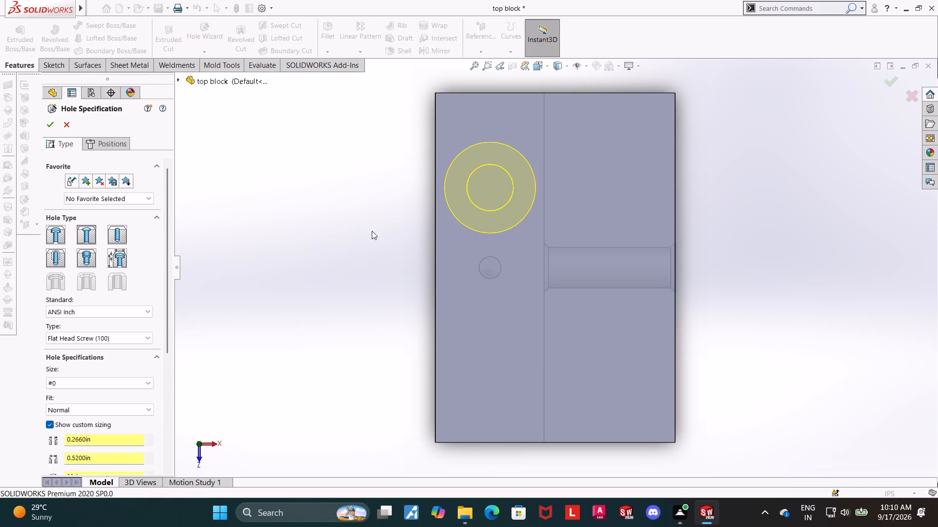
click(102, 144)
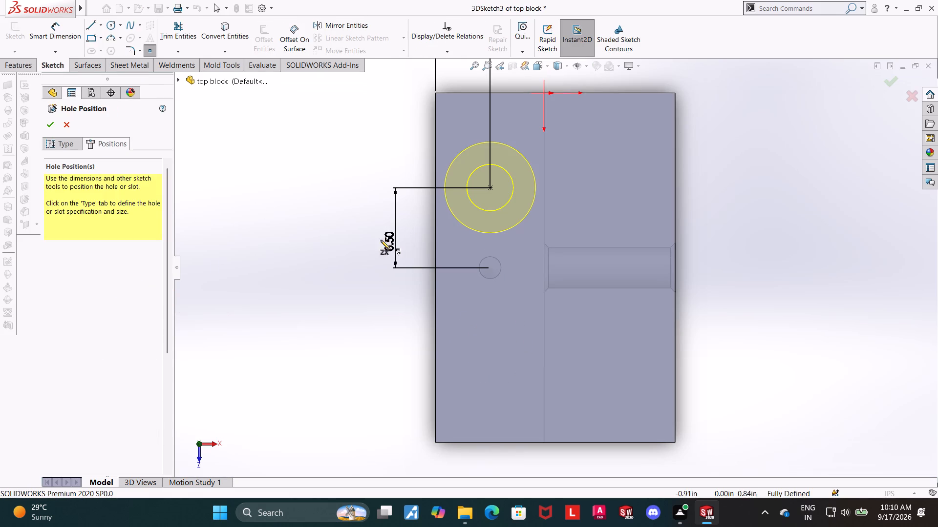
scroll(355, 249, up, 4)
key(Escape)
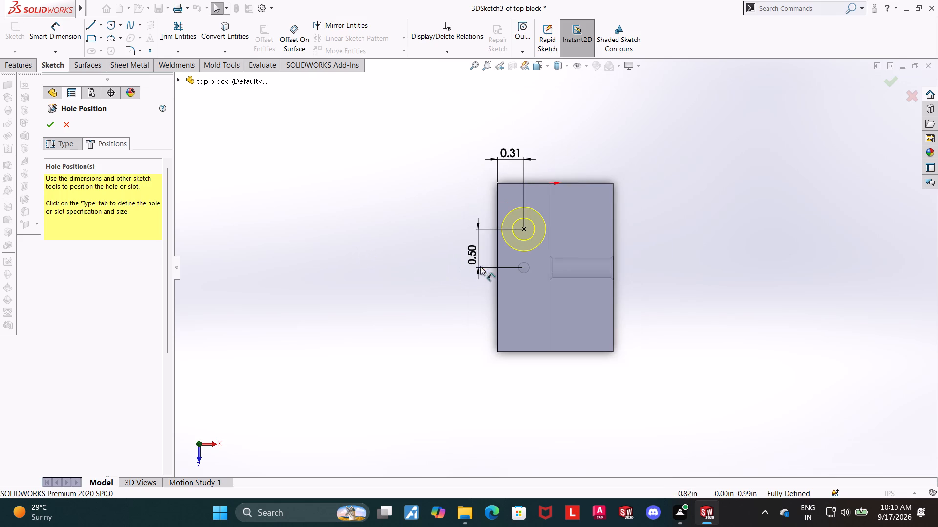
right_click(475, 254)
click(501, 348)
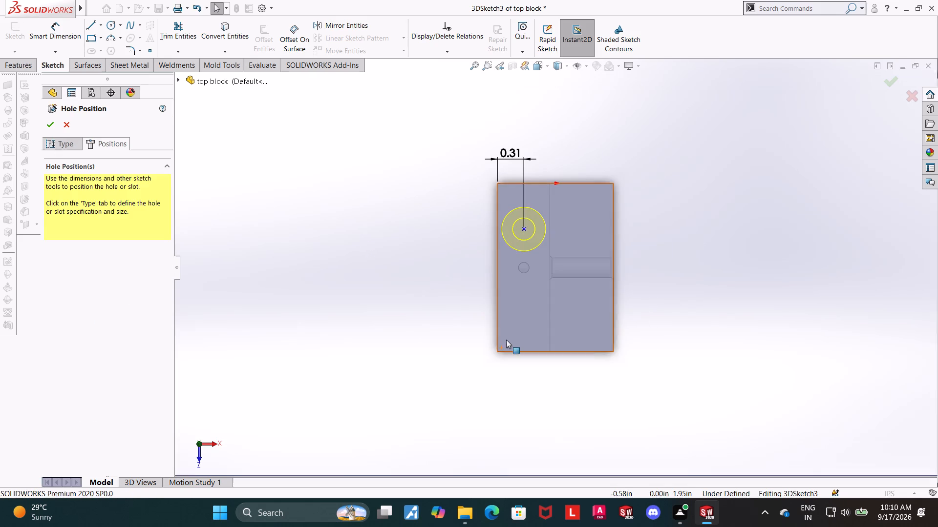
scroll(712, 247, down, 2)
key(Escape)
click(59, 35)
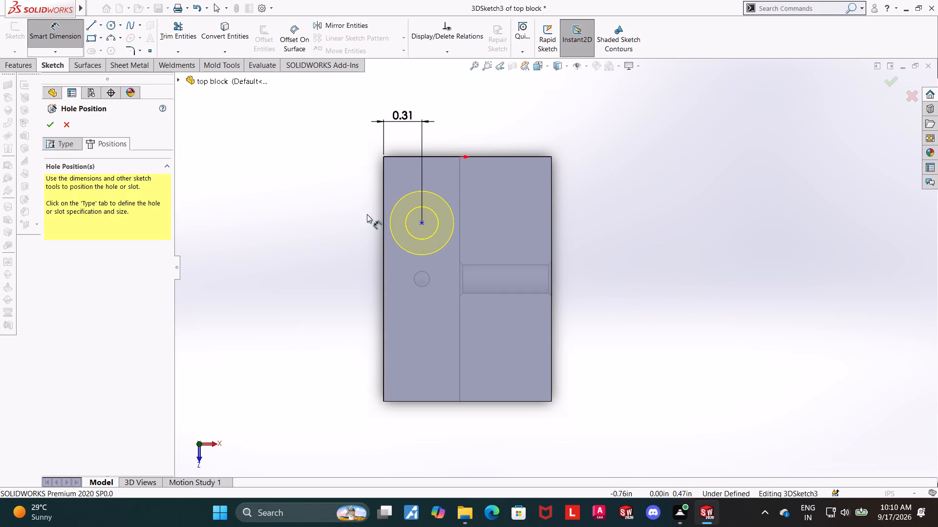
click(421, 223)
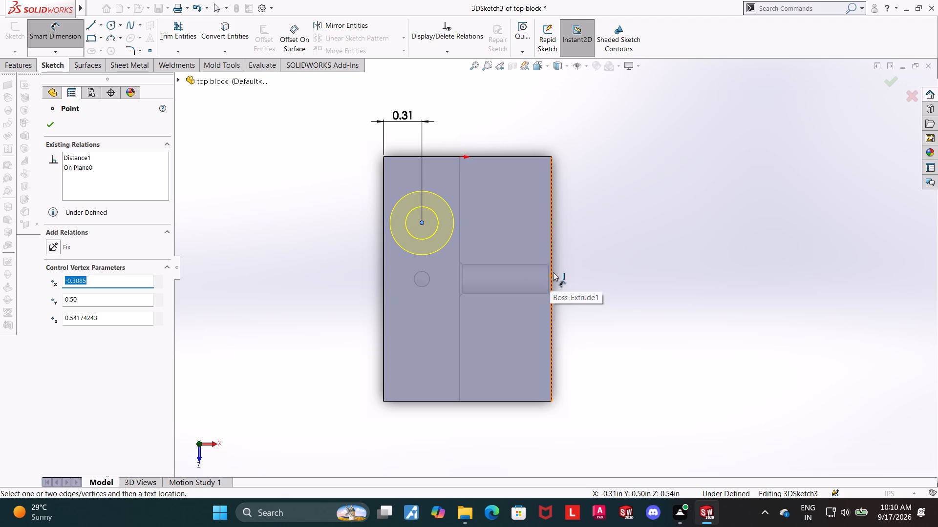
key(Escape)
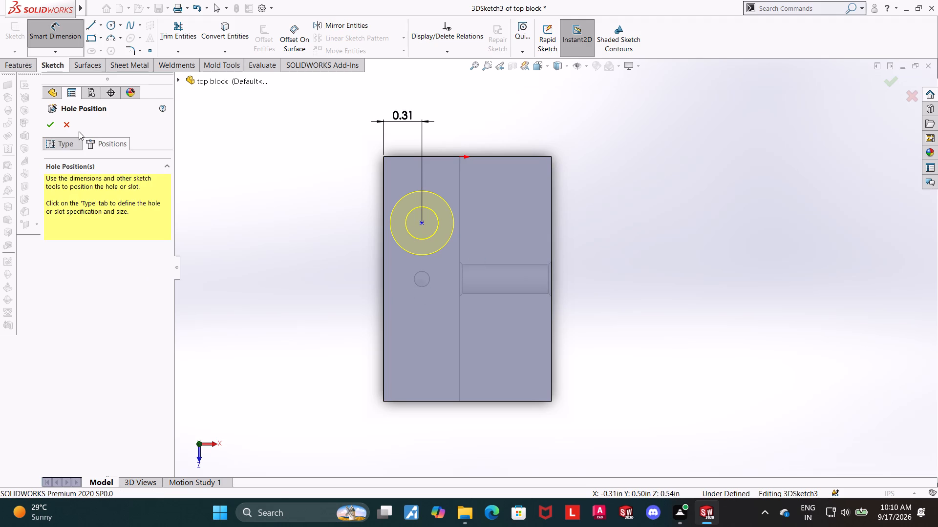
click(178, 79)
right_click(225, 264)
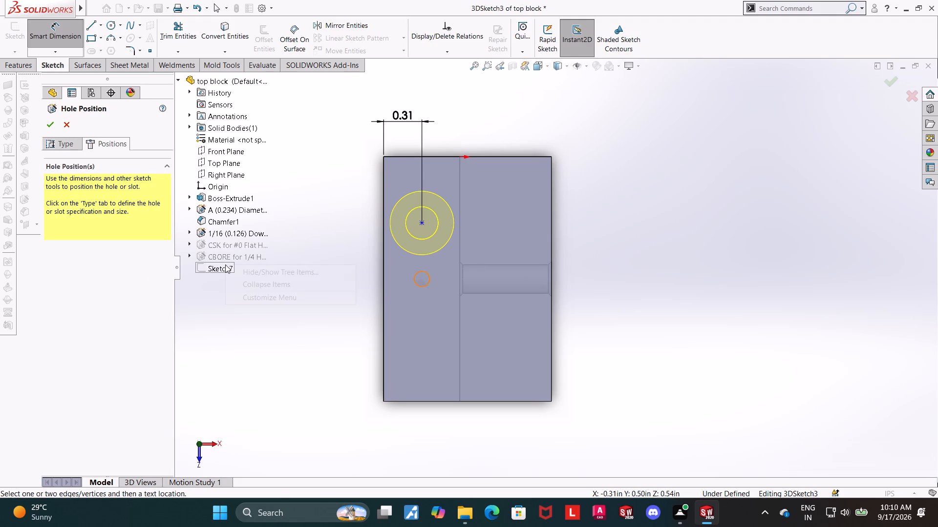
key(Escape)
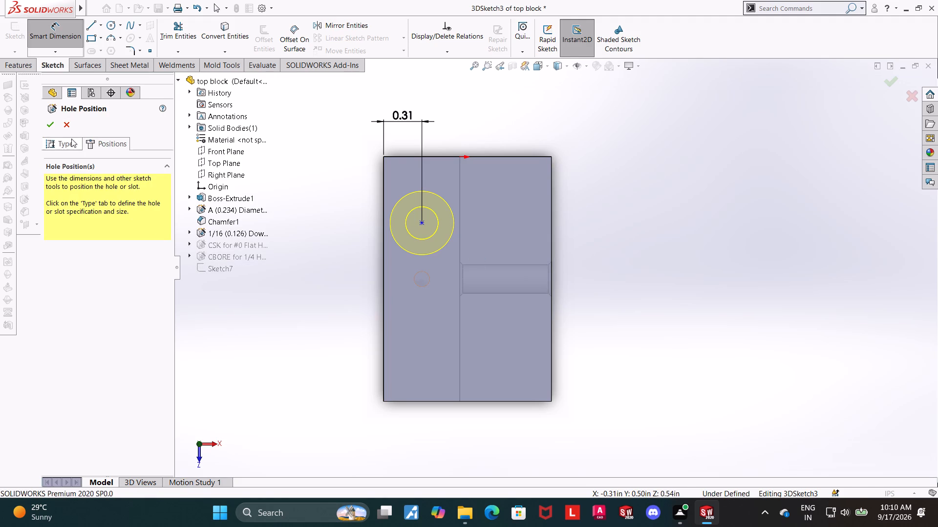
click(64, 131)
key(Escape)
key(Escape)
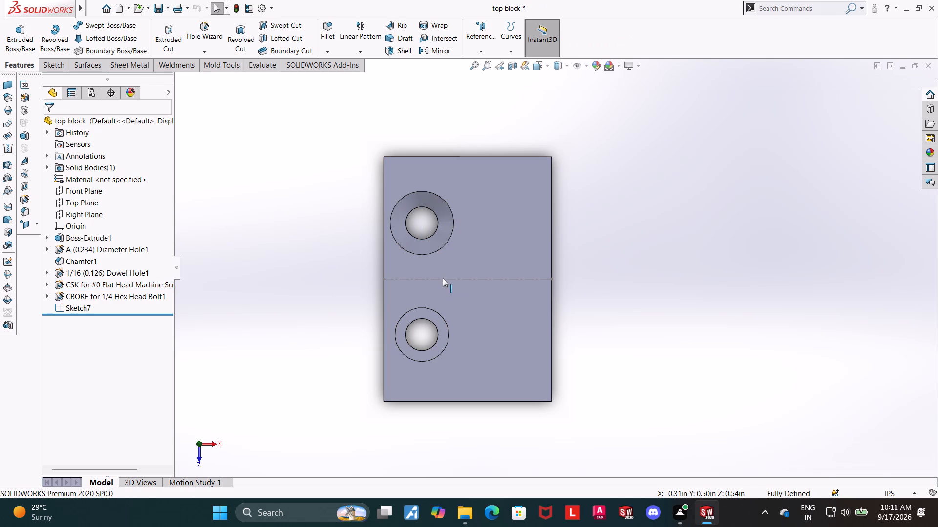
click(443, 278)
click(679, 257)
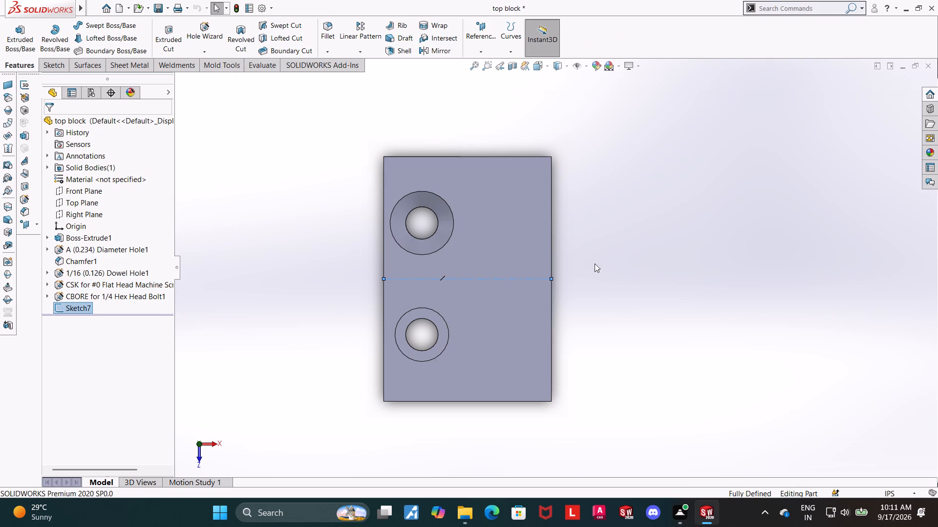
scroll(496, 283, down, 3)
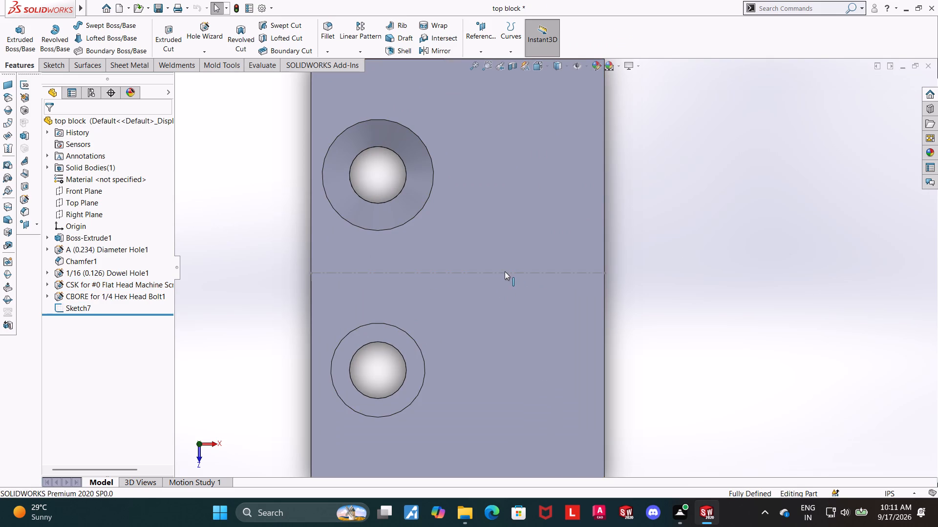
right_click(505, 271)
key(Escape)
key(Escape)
In the countersunk hole's position sketch, draw a construction centerline about 1.37 in long across the block through the long edges' midpoints.
click(95, 282)
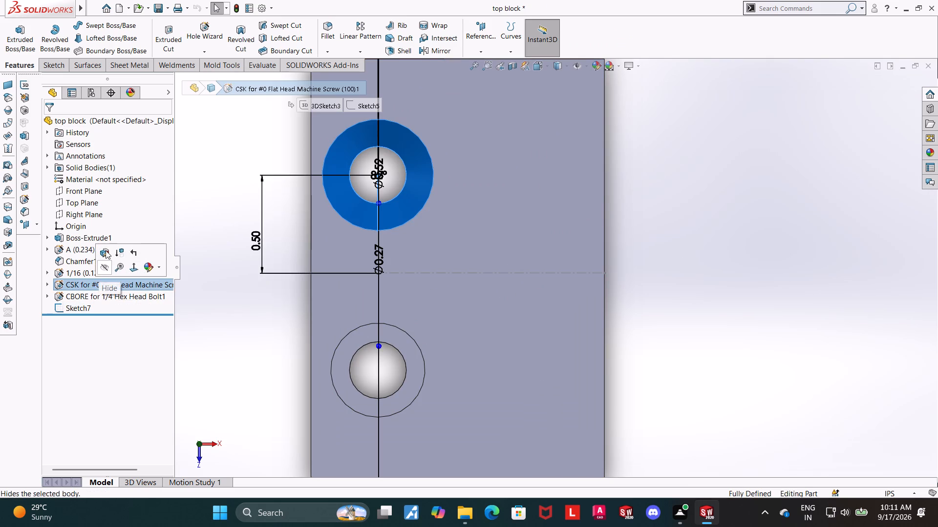
click(106, 250)
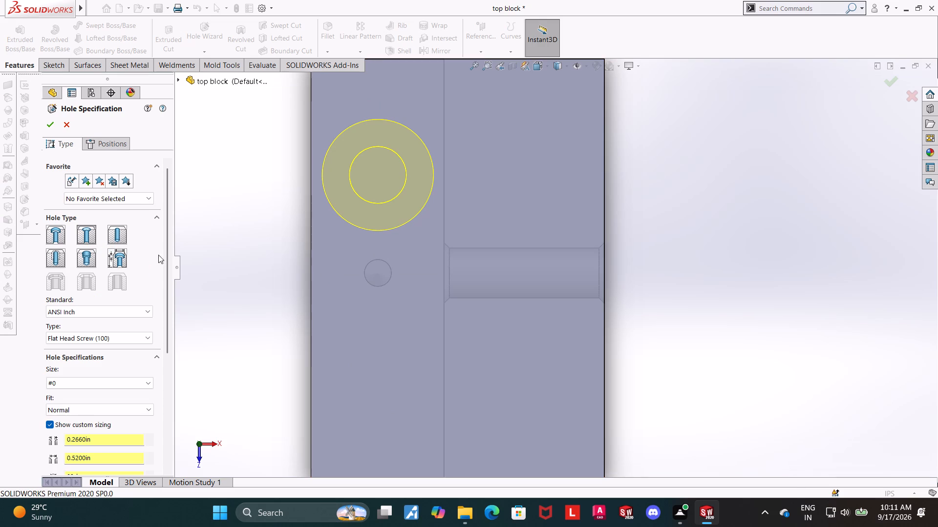
click(111, 143)
click(101, 27)
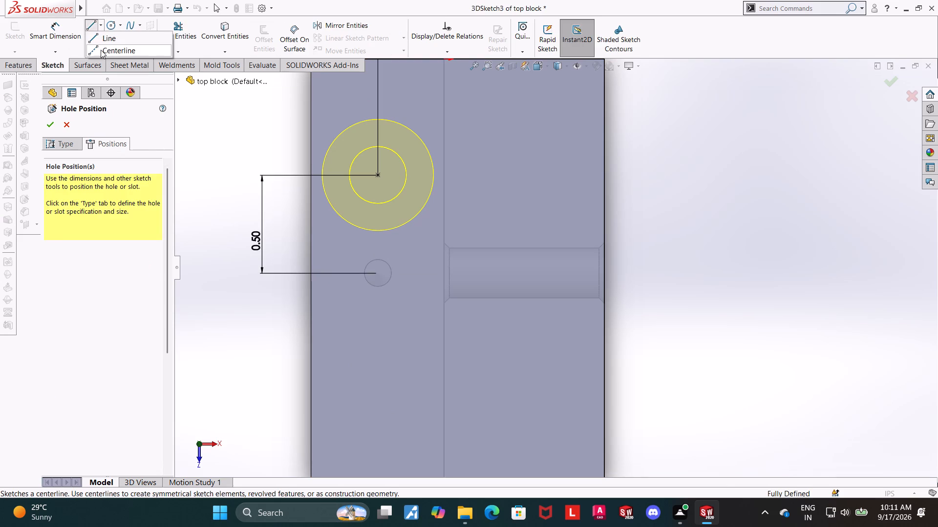
click(101, 52)
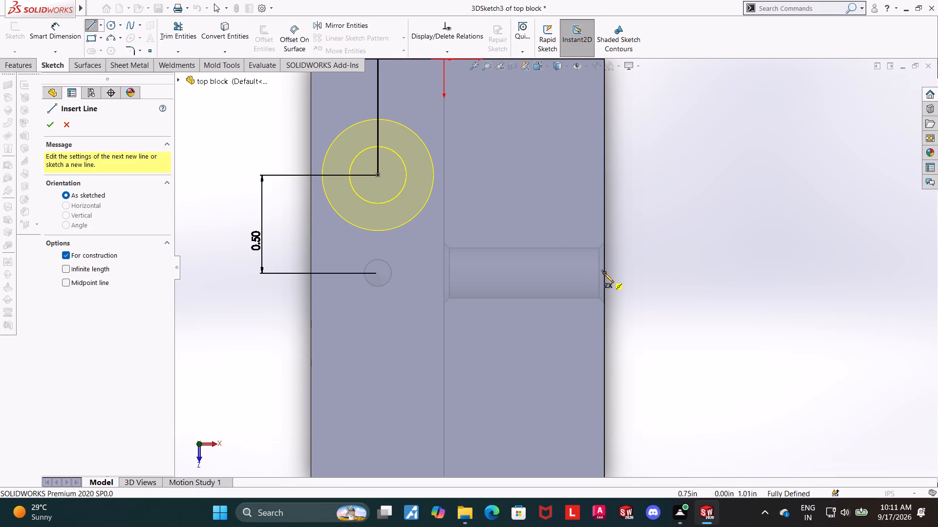
click(604, 273)
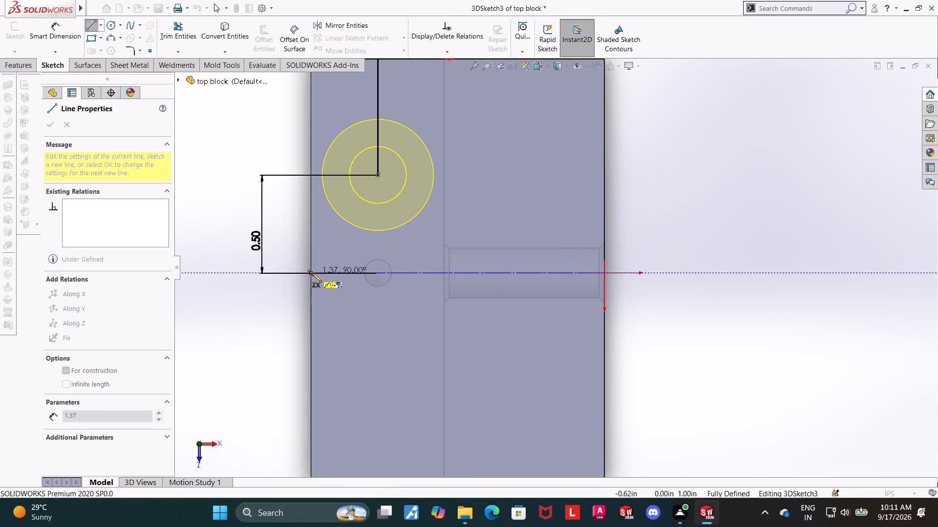
click(312, 273)
key(Escape)
key(Escape)
key(Escape)
Replace the countersunk hole's dimension from the dowel hole with a 0.5 in dimension from the new centerline.
right_click(256, 242)
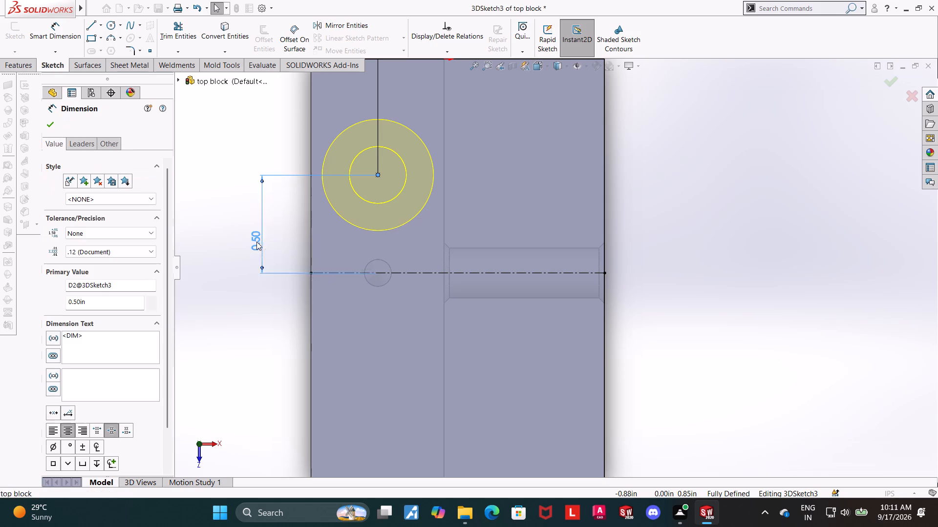
click(288, 335)
key(Escape)
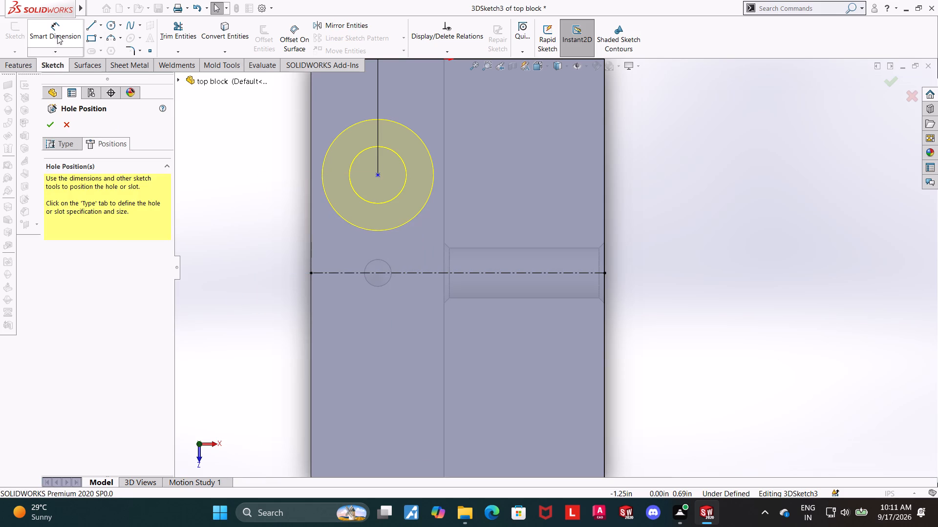
click(57, 35)
click(379, 175)
click(438, 273)
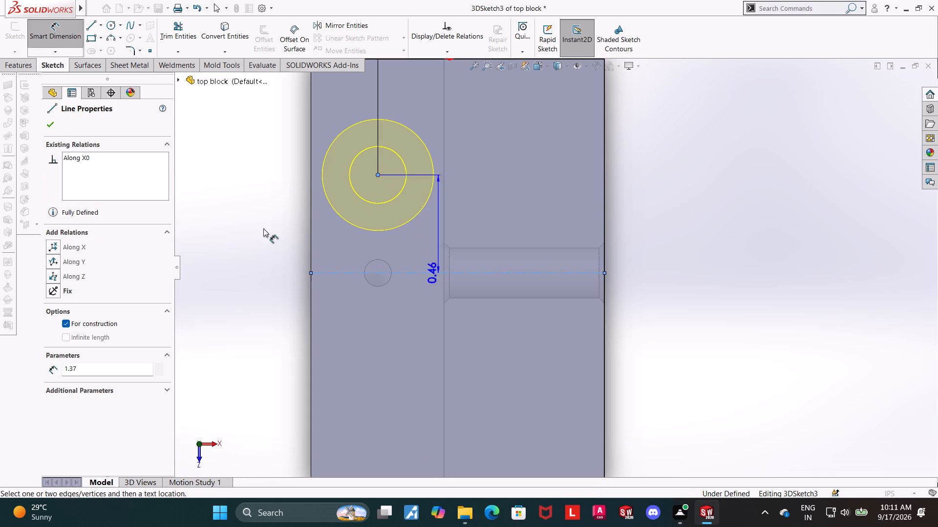
click(254, 225)
text(0.5)
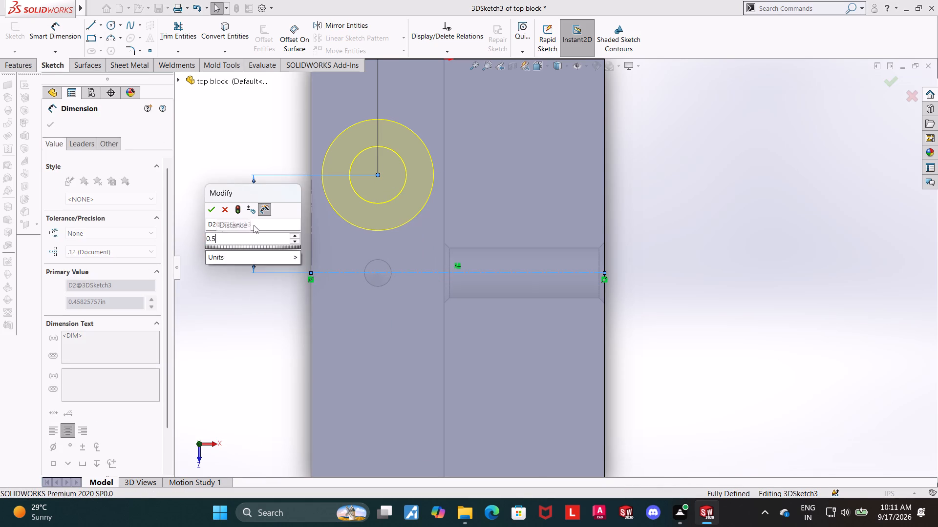
key(Return)
key(Escape)
click(46, 130)
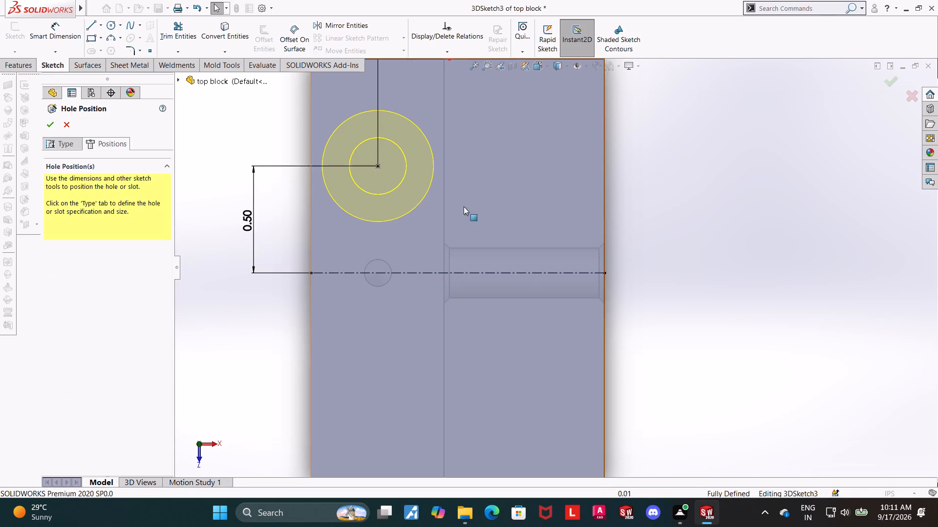
key(Escape)
click(892, 77)
scroll(788, 201, up, 4)
click(712, 256)
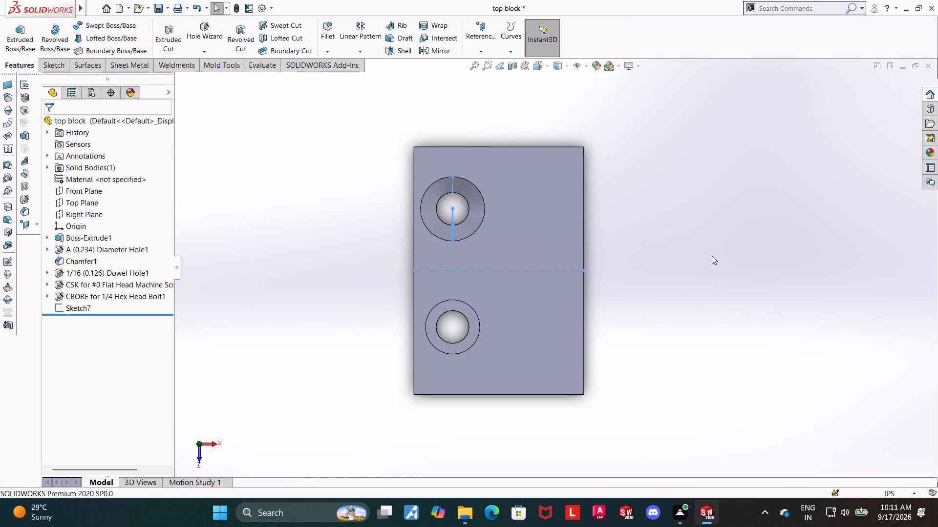
In the counterbored hole's position sketch on the top block, delete the dimension that locates it from the dowel hole.
scroll(439, 336, down, 1)
click(87, 295)
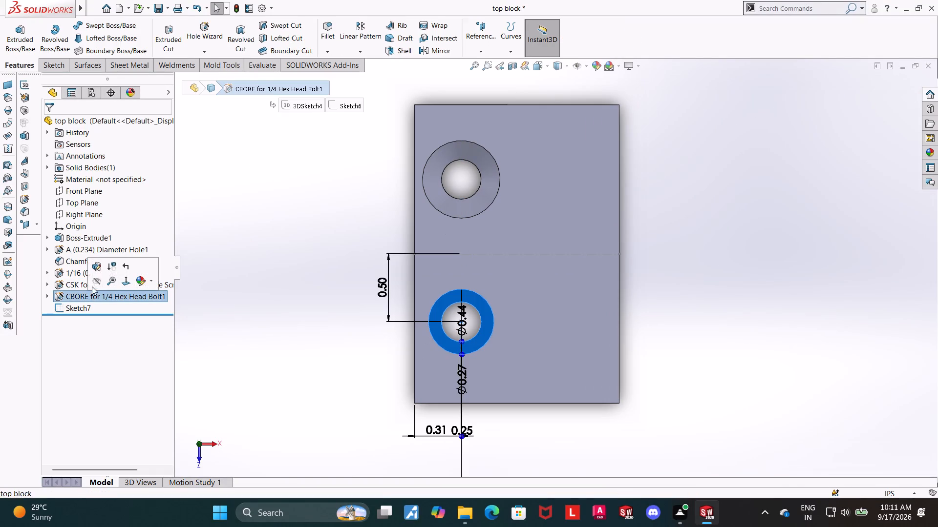
click(96, 268)
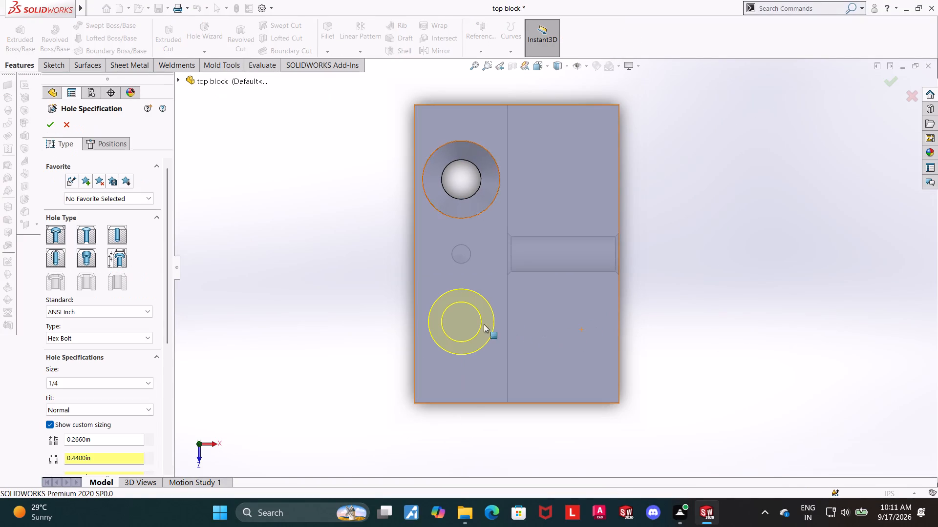
click(121, 144)
scroll(651, 371, down, 2)
key(Escape)
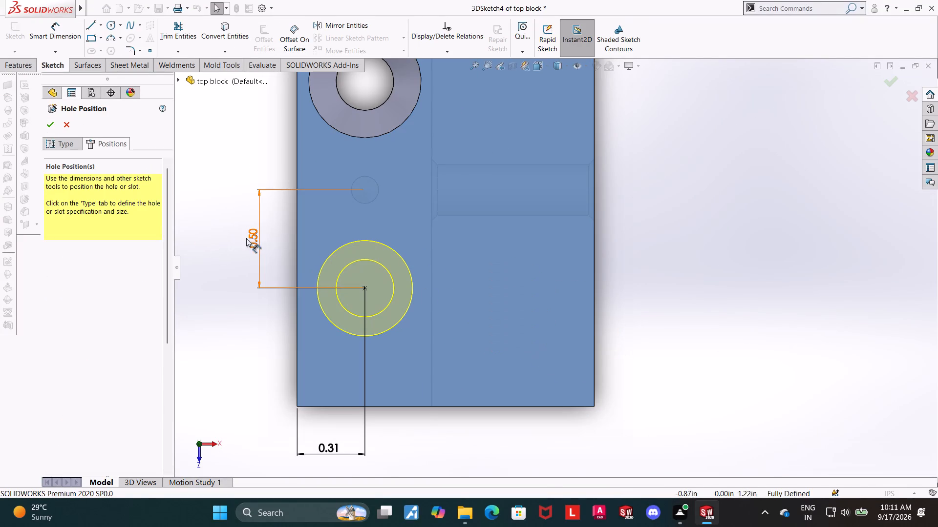
right_click(253, 240)
click(287, 337)
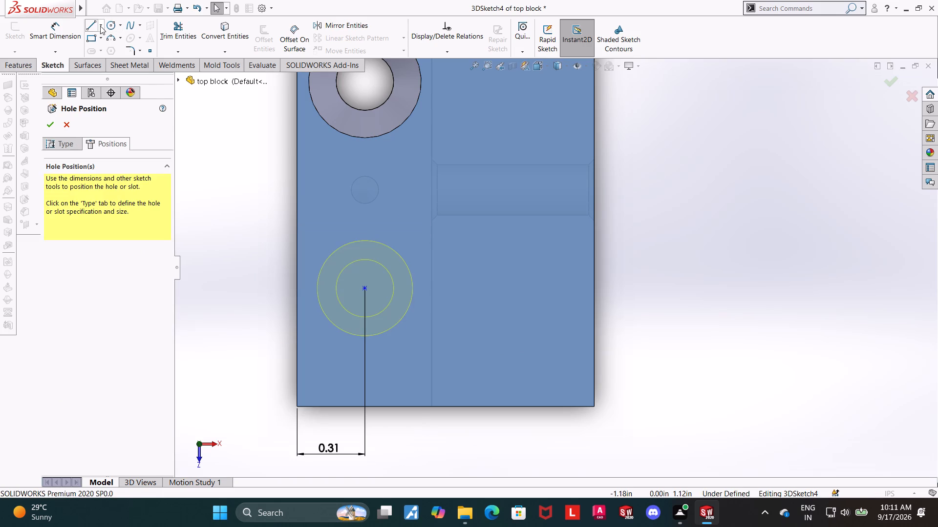
Draw a horizontal construction centerline about 1.37 in long across the block through the midpoints of its long edges.
click(100, 26)
click(101, 51)
click(594, 189)
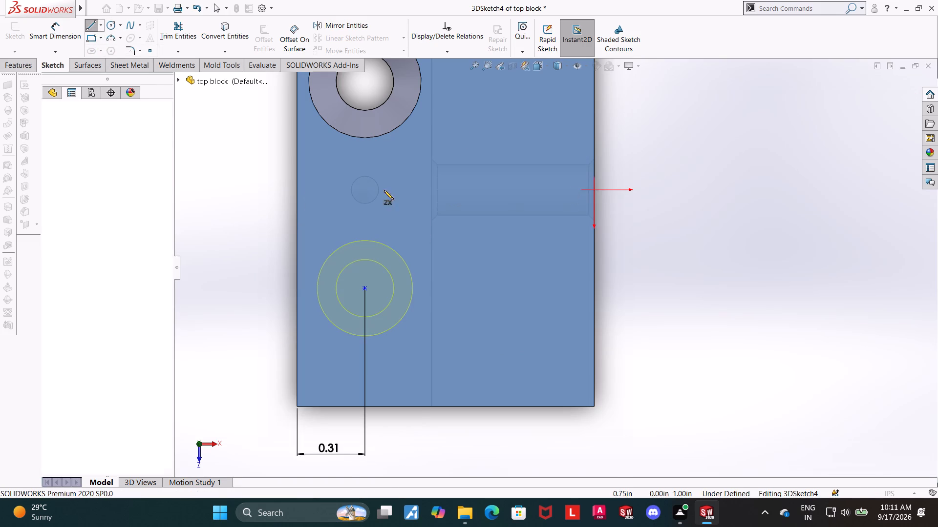
click(298, 188)
key(Escape)
key(Escape)
key(Escape)
Dimension the counterbored hole's center 0.5 in from the new centerline and finish the hole positioning.
click(39, 23)
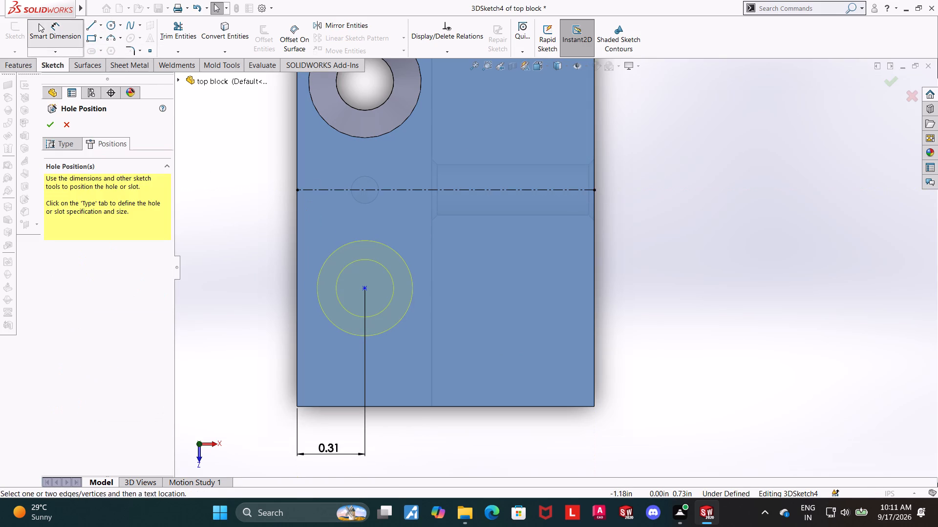
click(365, 289)
click(379, 188)
click(242, 245)
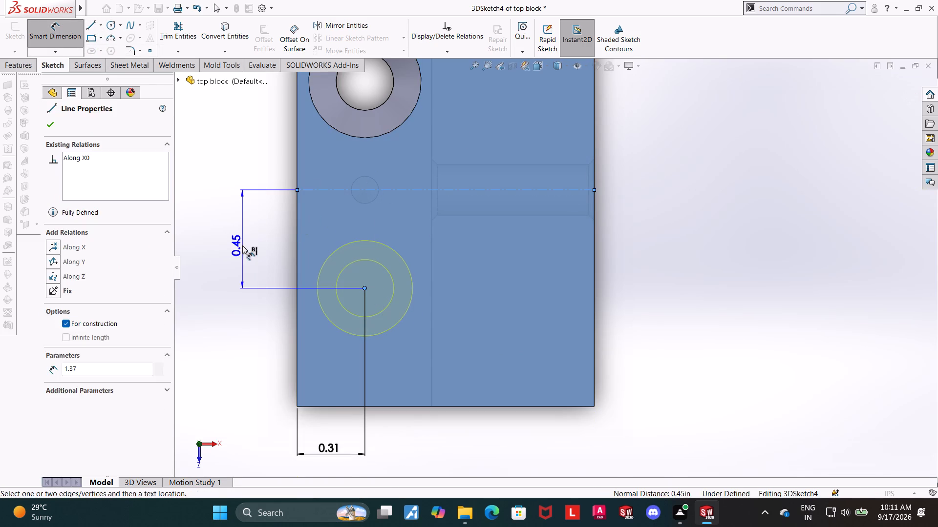
text(0.5)
key(Return)
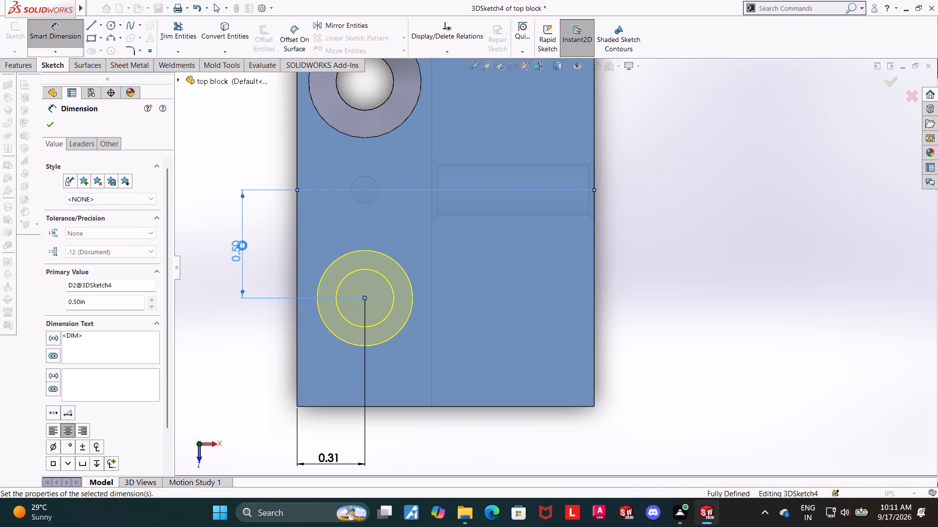
key(Escape)
click(51, 129)
drag(663, 162, 668, 161)
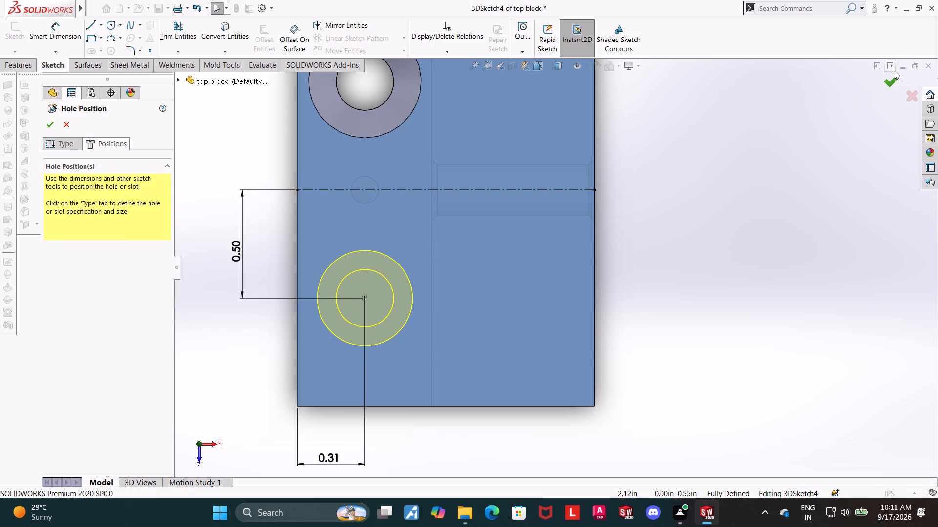
click(890, 81)
Save the top block, return to the Assem1 assembly and rebuild it with the changed part.
middle_drag(718, 262, 733, 210)
click(728, 234)
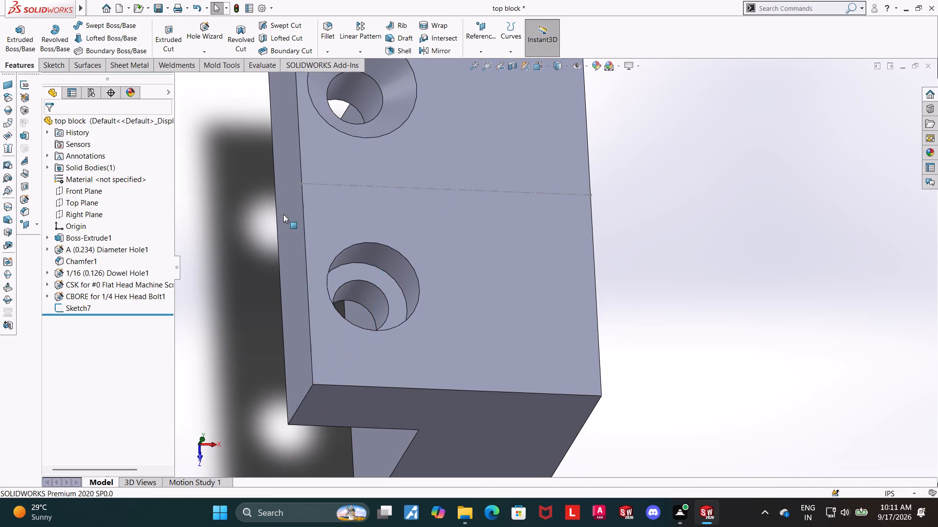
scroll(281, 218, up, 3)
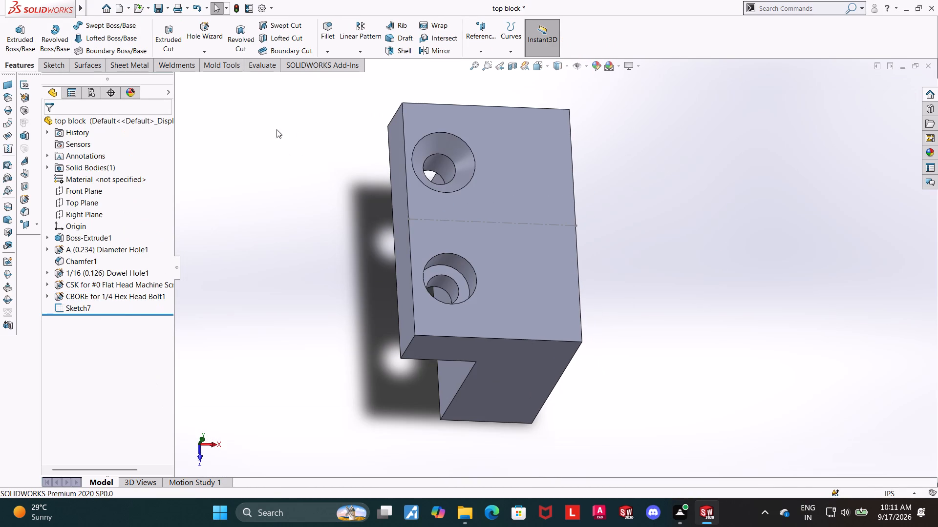
click(156, 13)
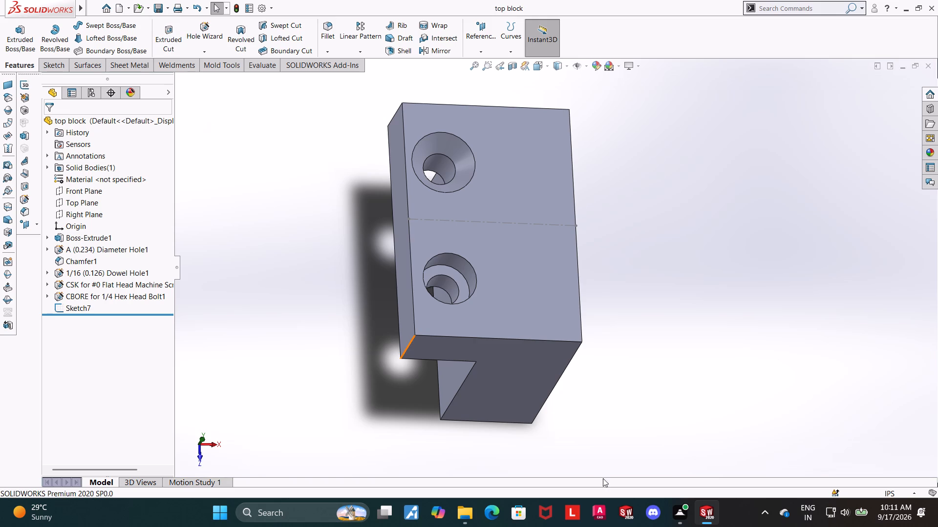
click(853, 452)
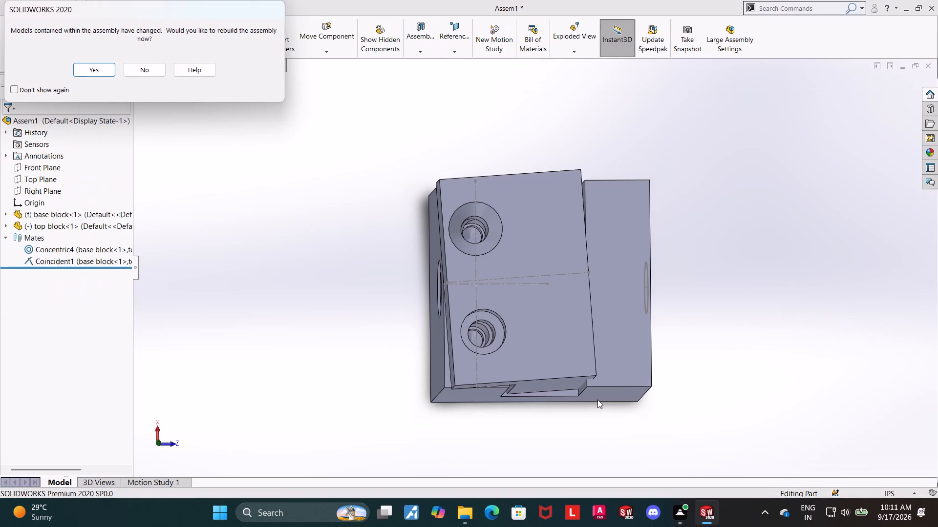
click(94, 69)
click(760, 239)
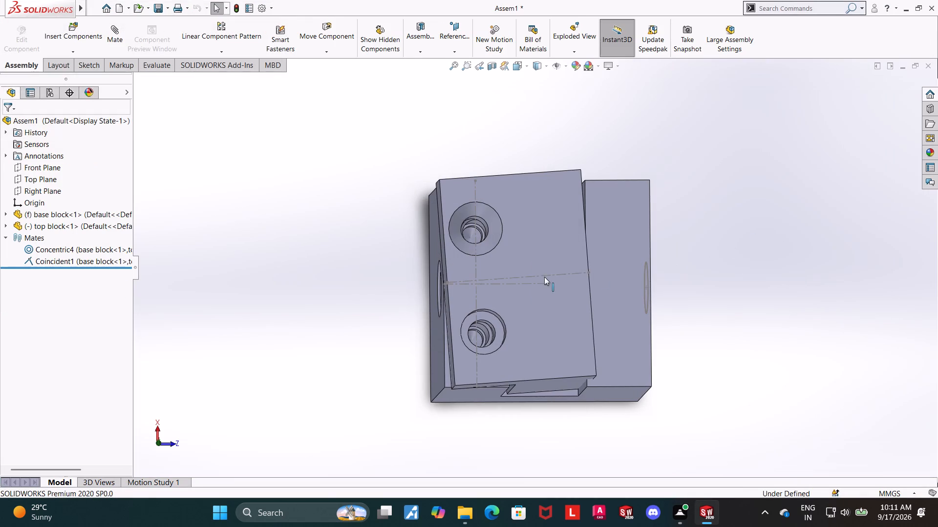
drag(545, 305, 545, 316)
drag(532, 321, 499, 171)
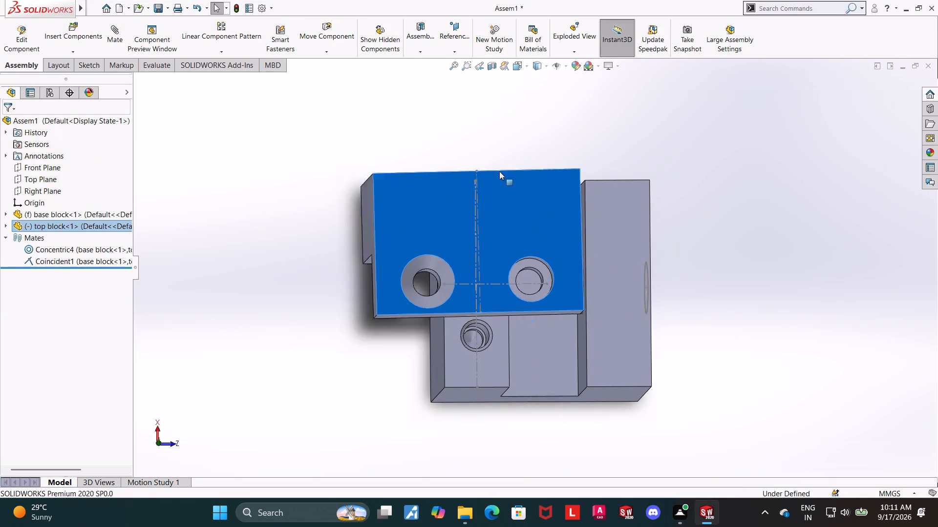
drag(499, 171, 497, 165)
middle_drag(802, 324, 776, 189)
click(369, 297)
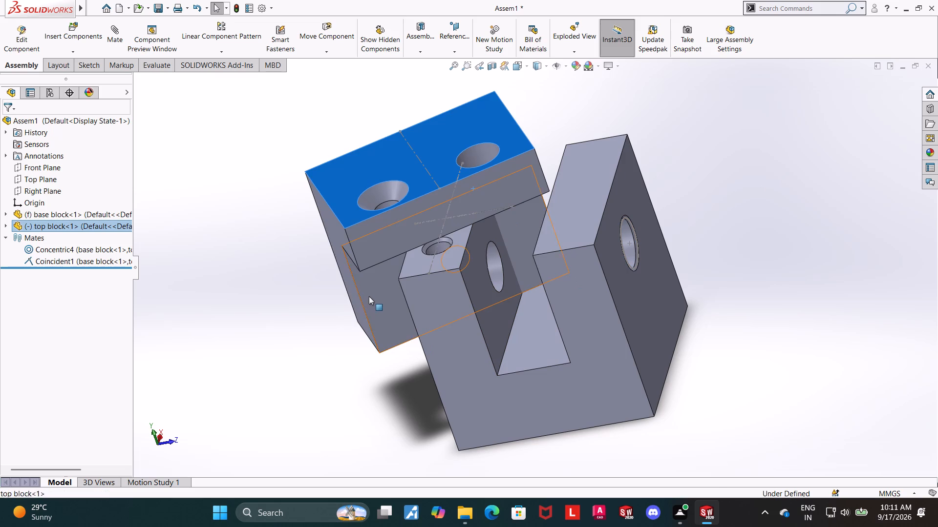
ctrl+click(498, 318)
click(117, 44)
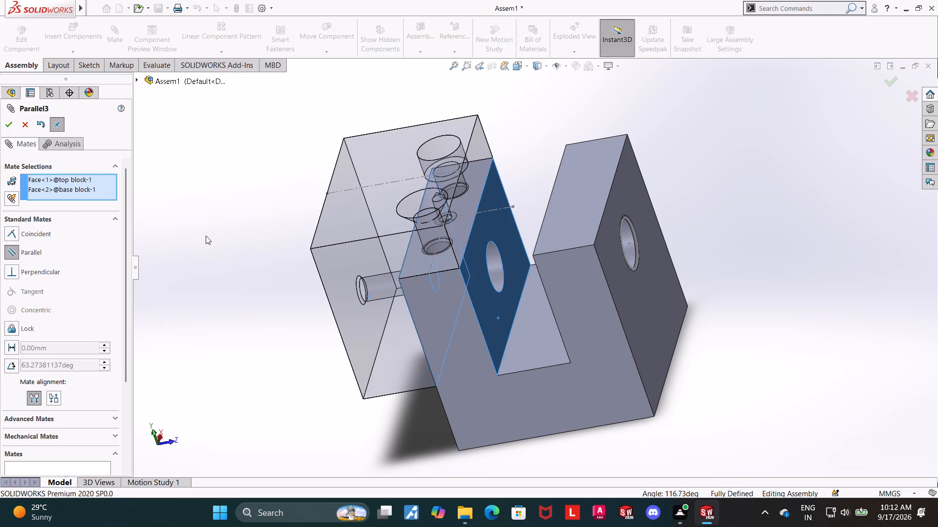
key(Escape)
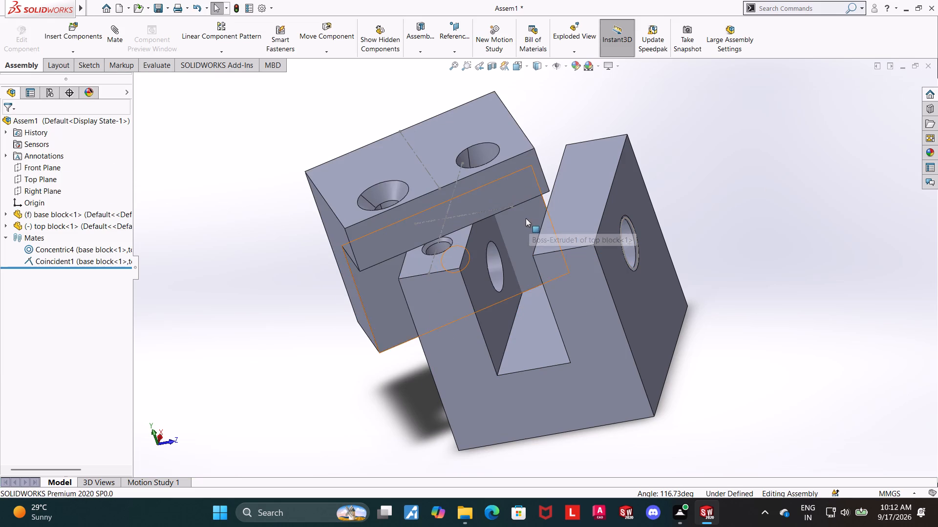
Swing the top block around and add a parallel mate between its tongue's side face and the base block's slot wall.
drag(525, 218, 656, 298)
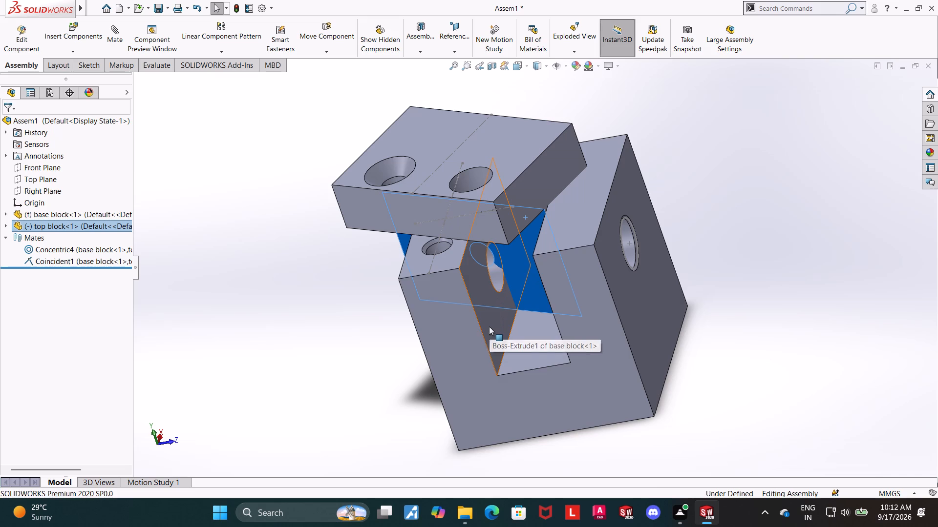
ctrl+click(489, 326)
click(106, 30)
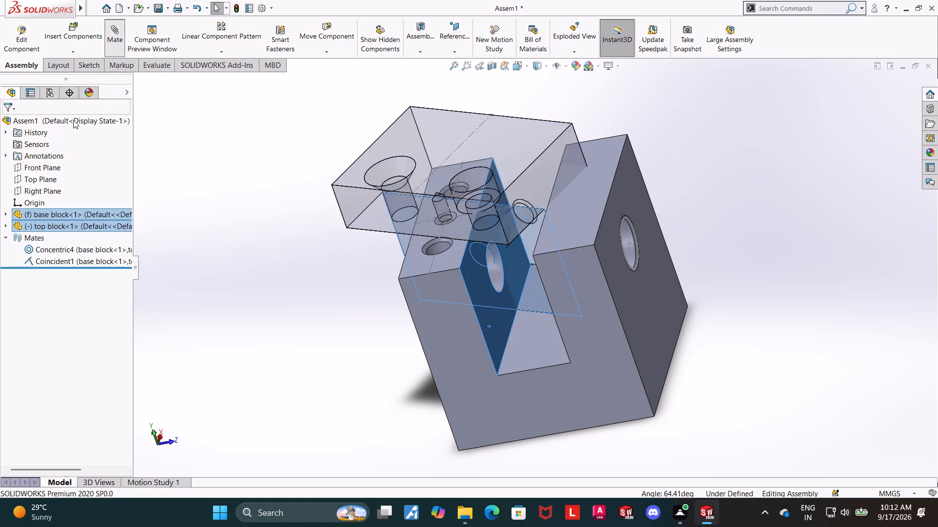
click(9, 122)
click(242, 240)
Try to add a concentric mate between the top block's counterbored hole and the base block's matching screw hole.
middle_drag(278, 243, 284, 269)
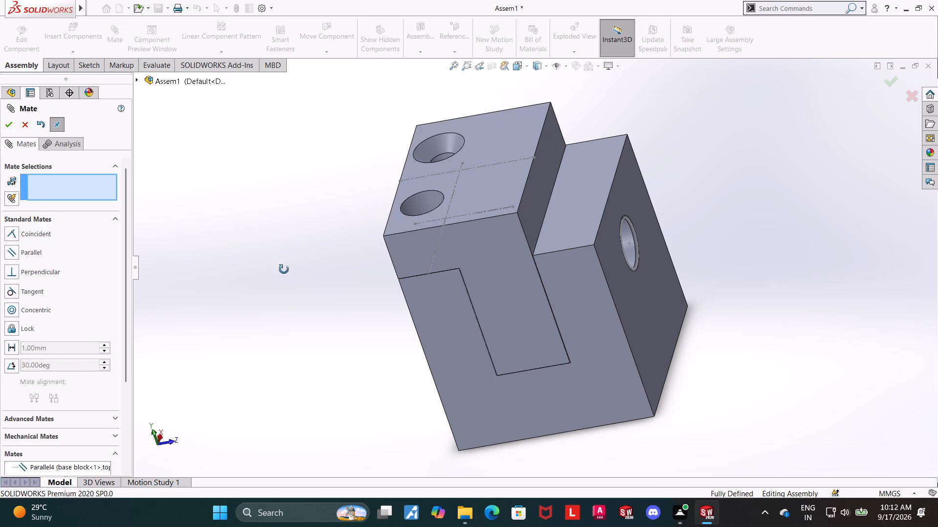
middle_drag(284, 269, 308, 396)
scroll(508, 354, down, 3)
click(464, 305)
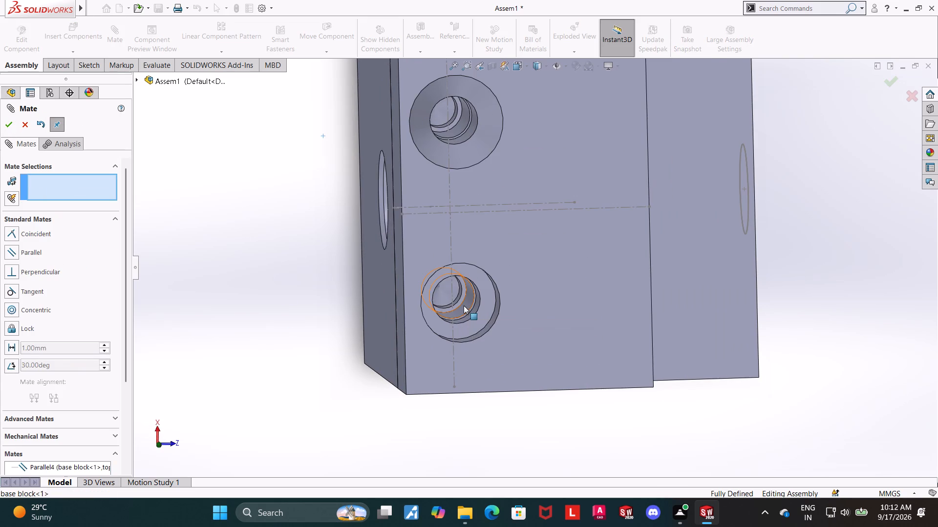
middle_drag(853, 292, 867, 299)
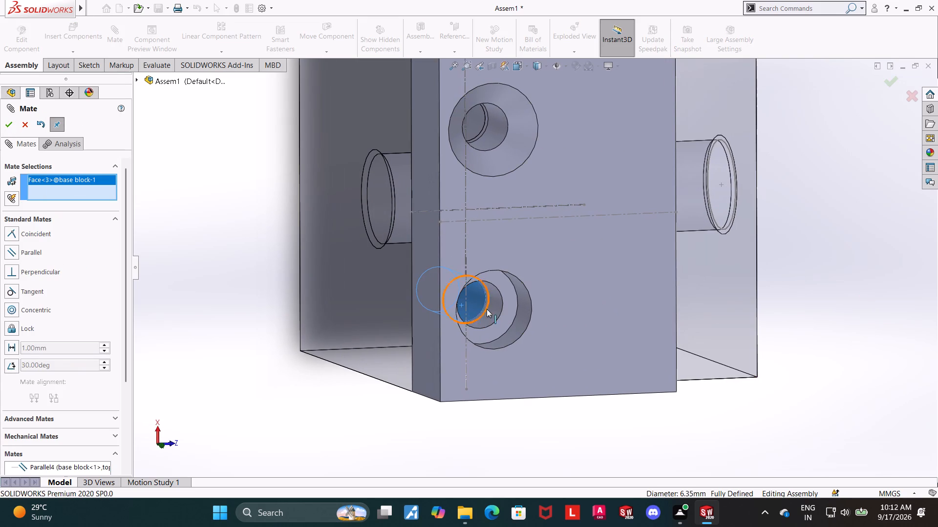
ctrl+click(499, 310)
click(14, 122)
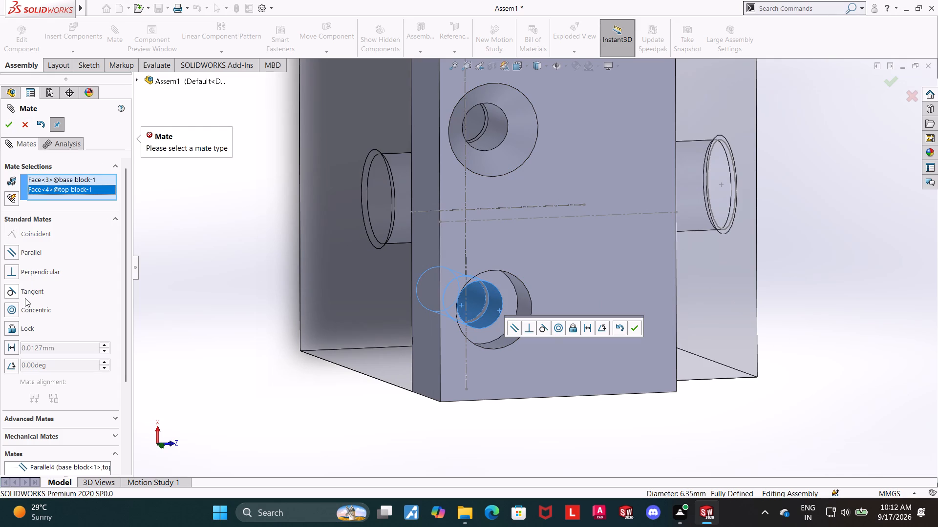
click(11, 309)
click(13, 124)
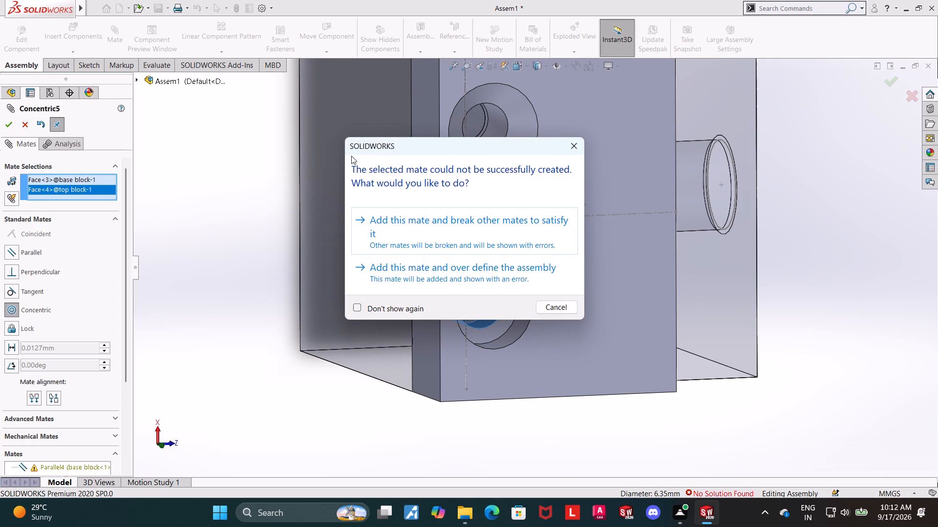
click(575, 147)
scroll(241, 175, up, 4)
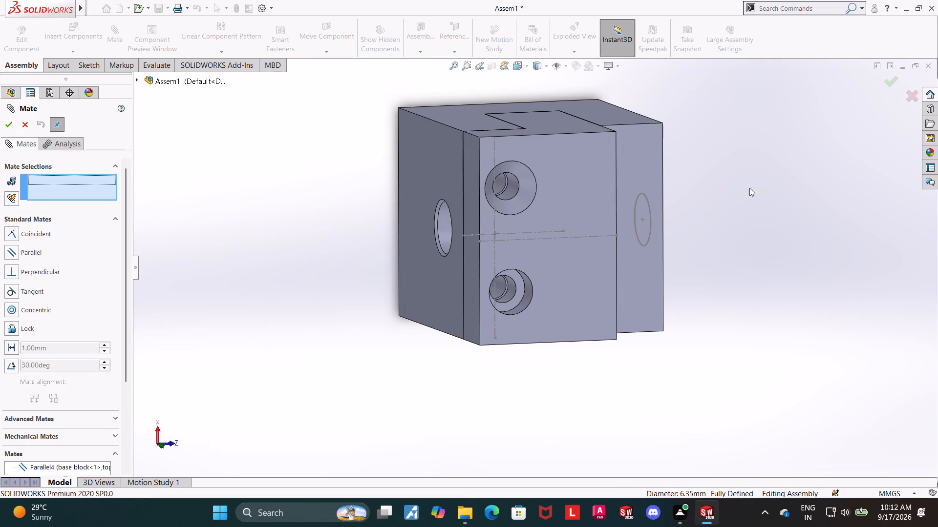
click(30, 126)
Examine how the two blocks' screw holes line up from several angles, in shaded and wireframe display.
middle_drag(739, 225, 722, 201)
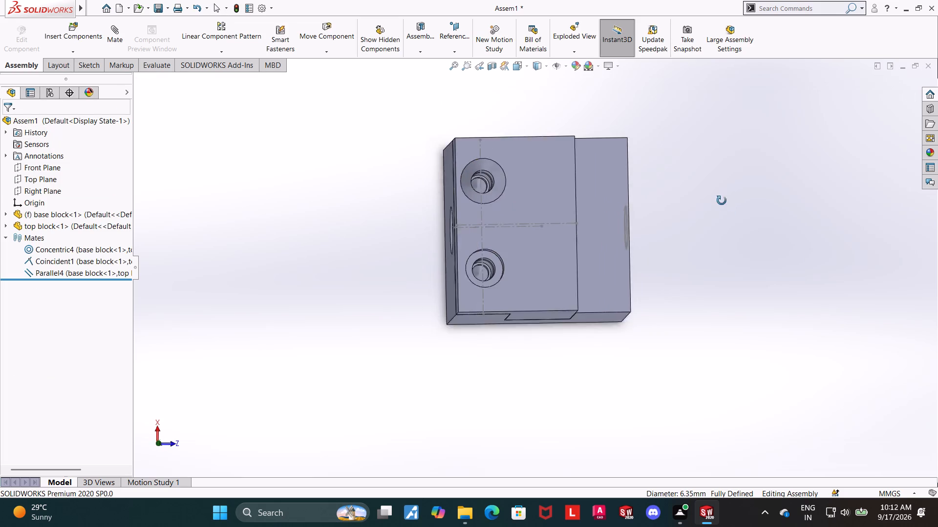
middle_drag(722, 201, 722, 215)
click(519, 64)
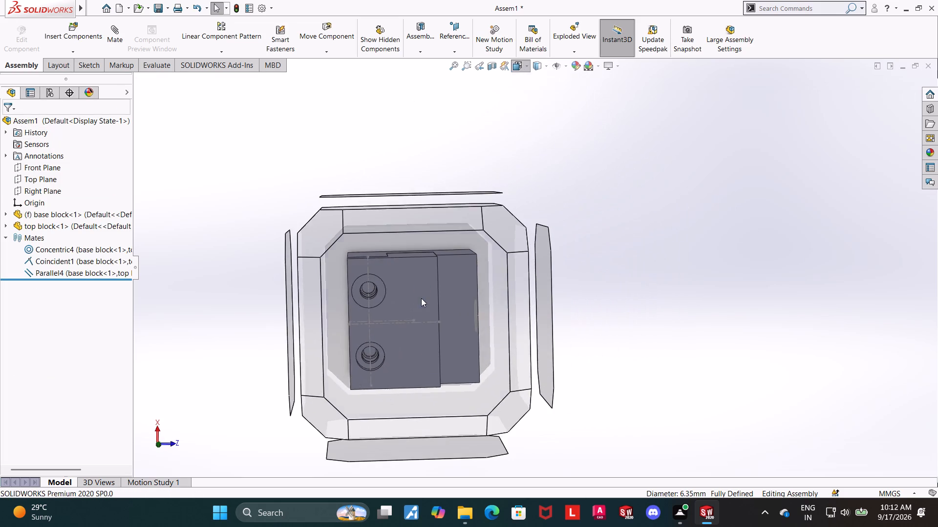
click(421, 301)
middle_drag(750, 339, 768, 282)
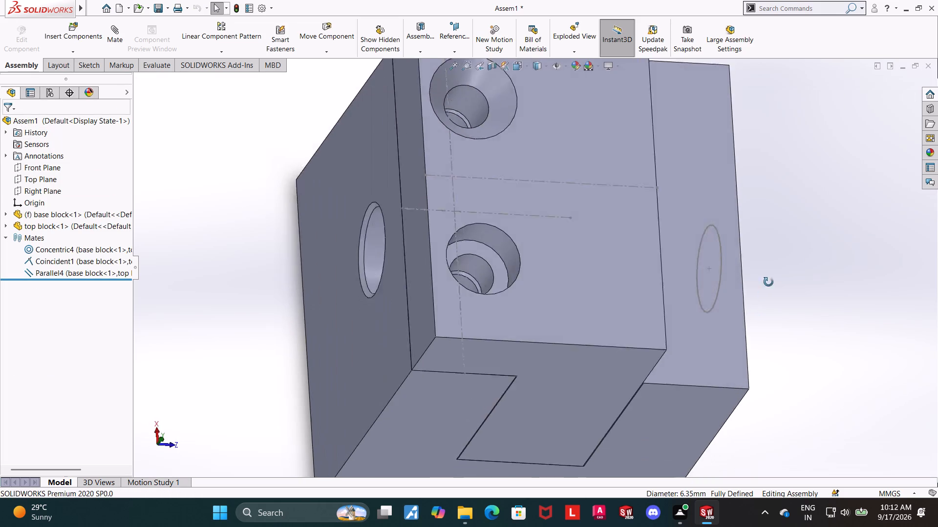
middle_drag(768, 282, 790, 276)
scroll(790, 276, up, 2)
click(541, 71)
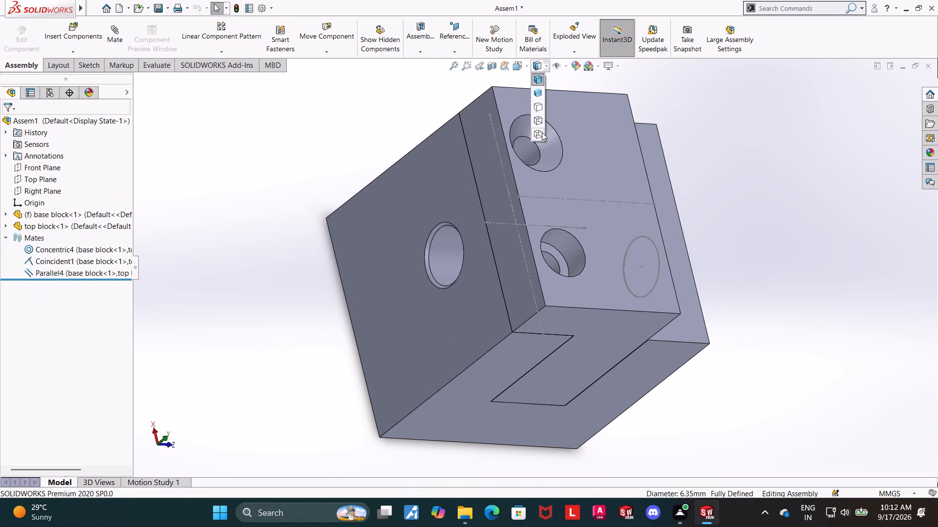
click(542, 132)
click(758, 187)
middle_drag(753, 190, 808, 175)
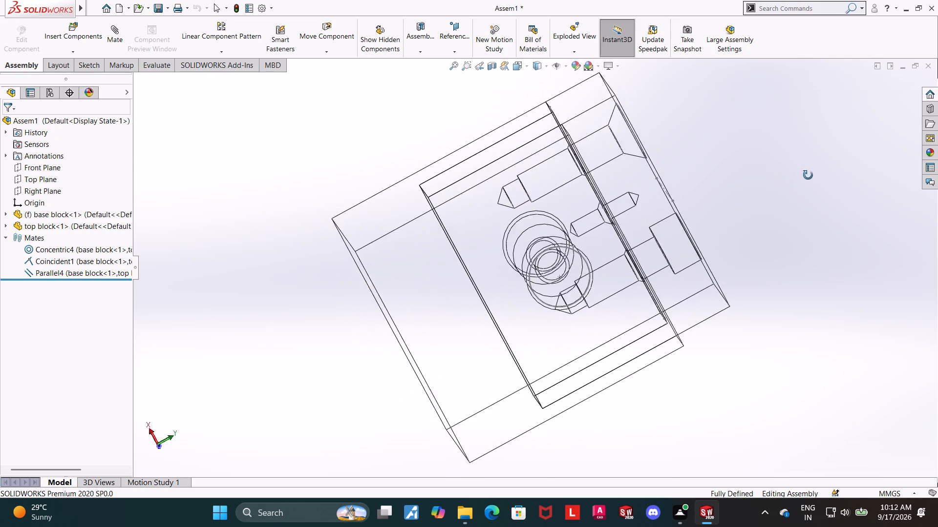
middle_drag(808, 175, 809, 172)
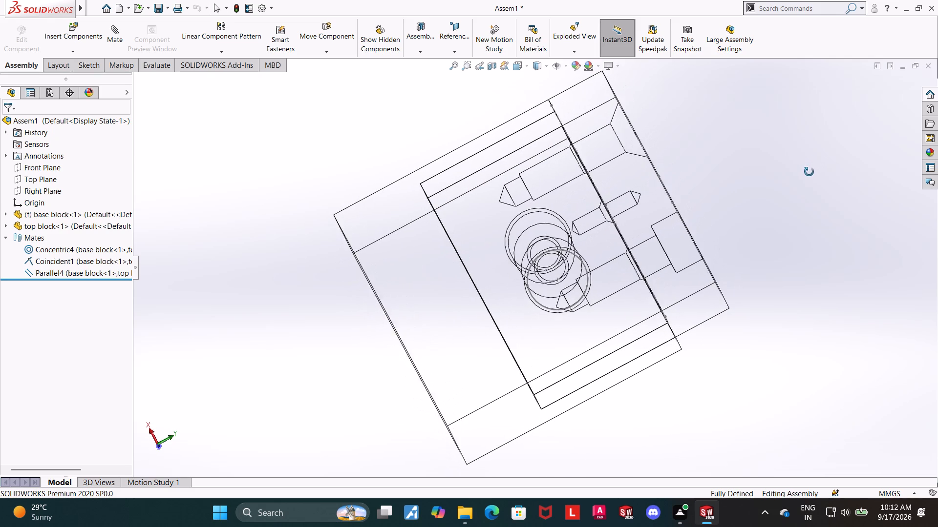
middle_drag(809, 172, 808, 173)
middle_drag(778, 190, 694, 131)
click(533, 67)
click(541, 80)
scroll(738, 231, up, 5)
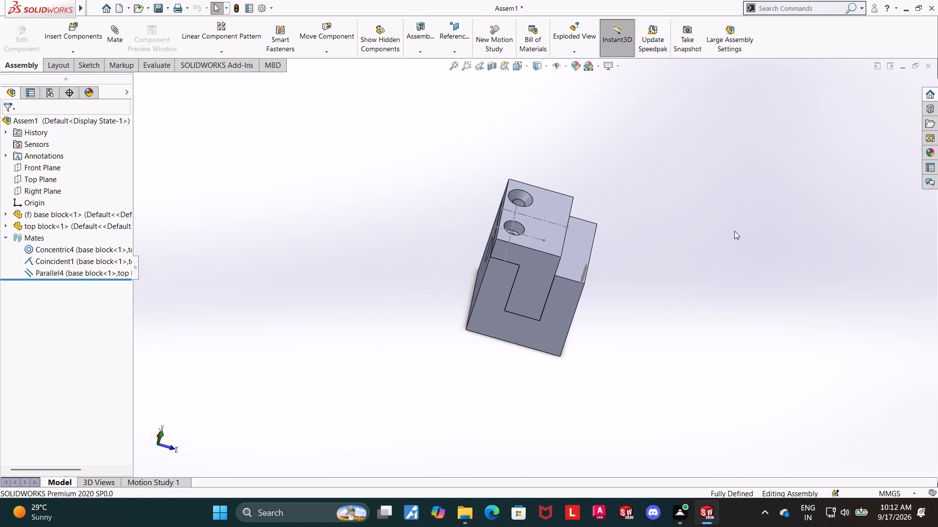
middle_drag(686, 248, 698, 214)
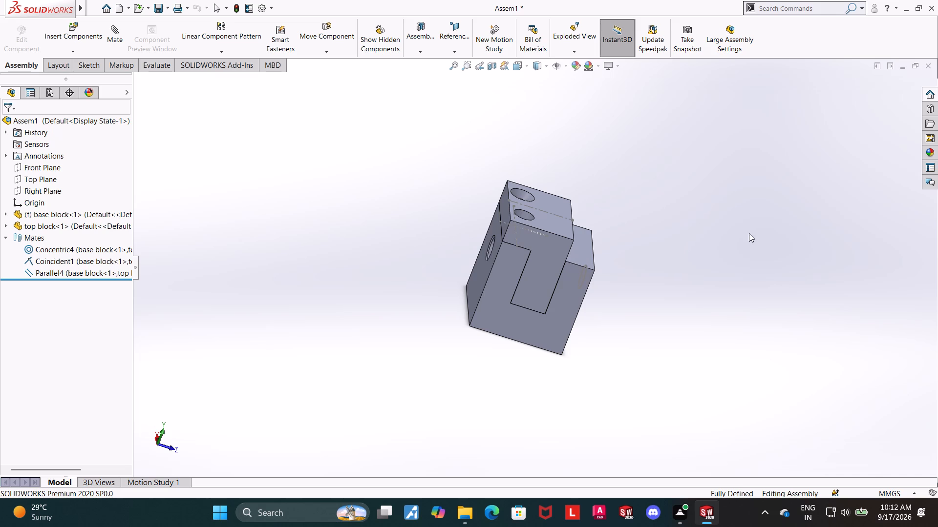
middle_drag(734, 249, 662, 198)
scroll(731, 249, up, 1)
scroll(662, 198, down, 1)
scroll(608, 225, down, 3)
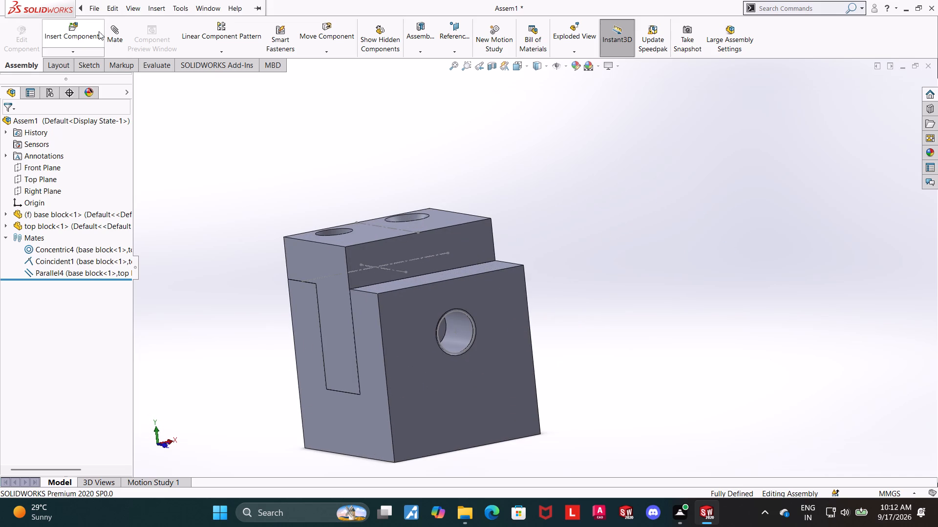
Insert the block rod into the assembly, in the open space beside the two mated blocks.
click(72, 36)
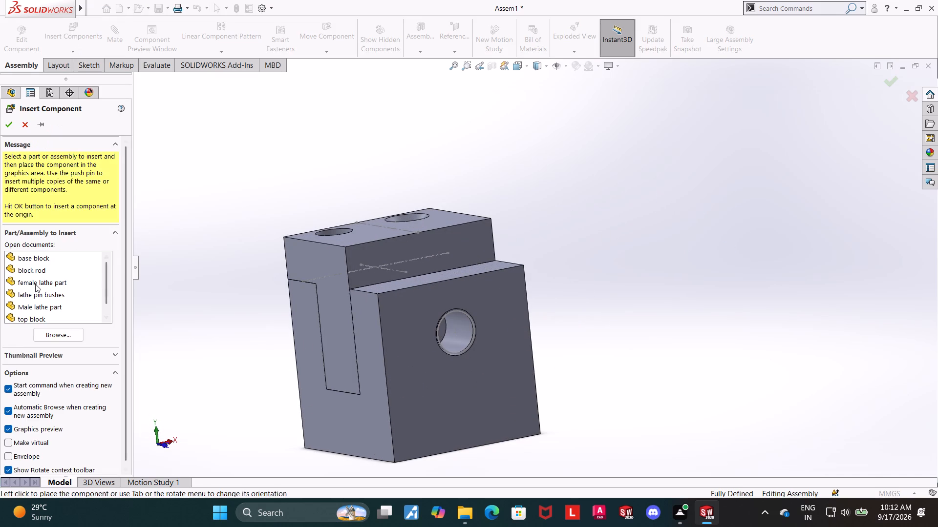
click(36, 270)
click(721, 205)
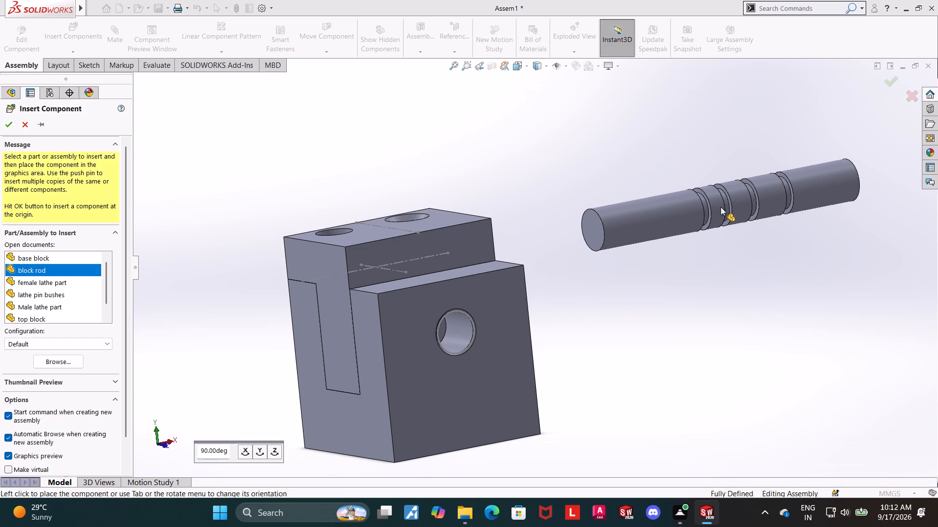
Insert one lathe pin bushes component into the assembly, just below the block rod.
click(89, 34)
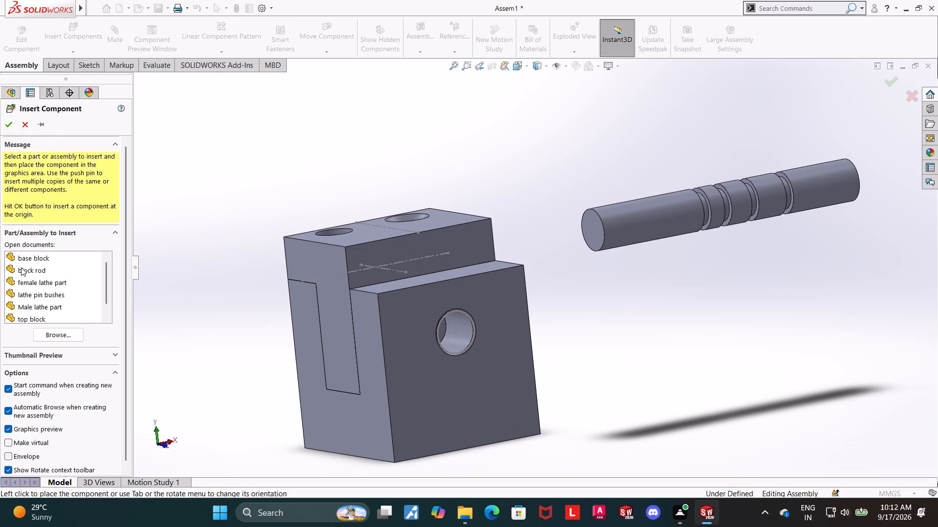
scroll(42, 291, down, 1)
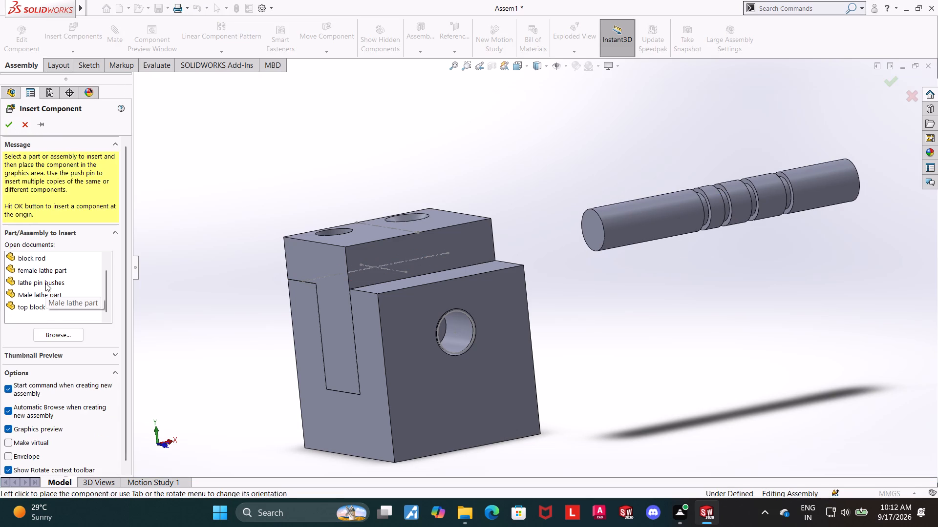
click(45, 283)
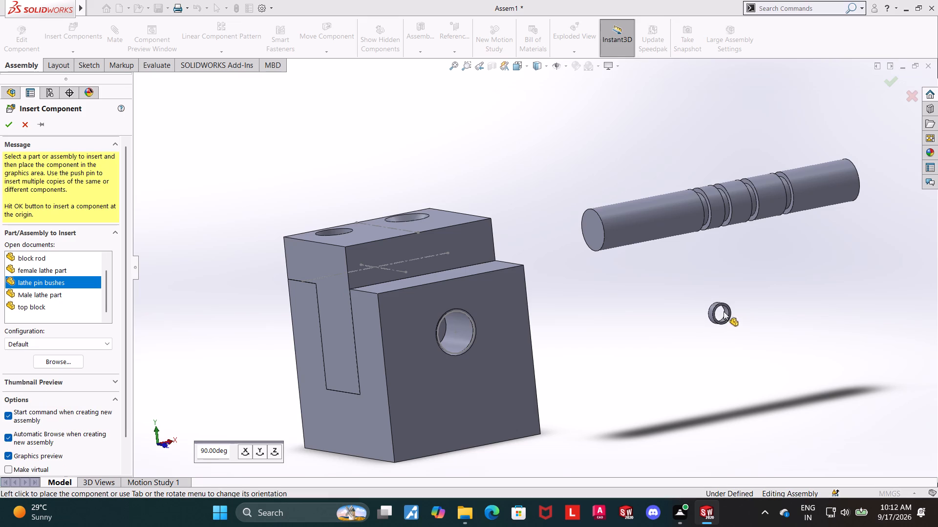
click(737, 304)
scroll(749, 292, down, 7)
middle_drag(704, 297, 688, 306)
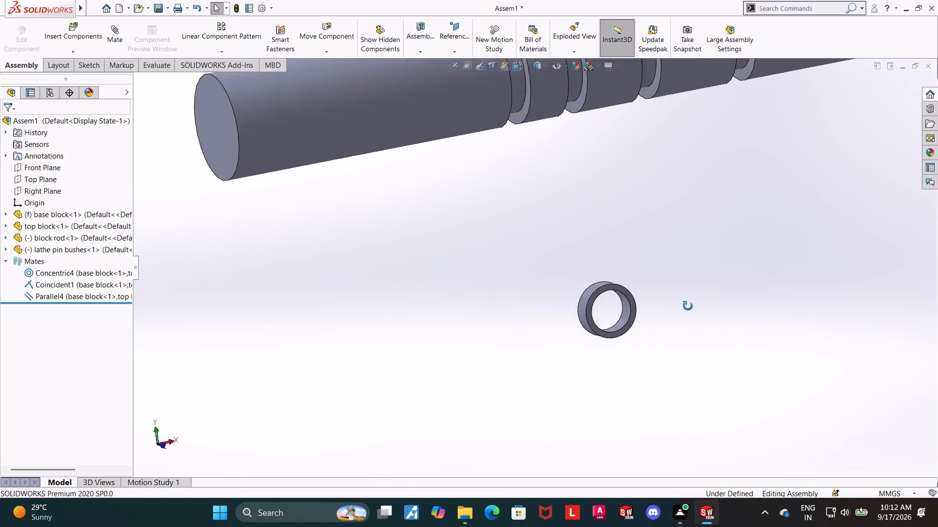
middle_drag(688, 306, 685, 310)
scroll(686, 310, up, 5)
scroll(539, 257, down, 1)
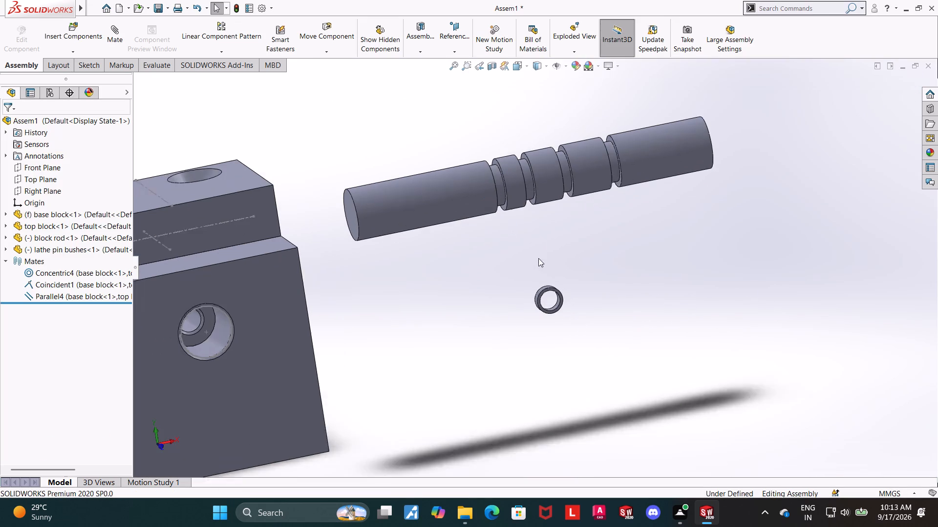
scroll(538, 258, down, 1)
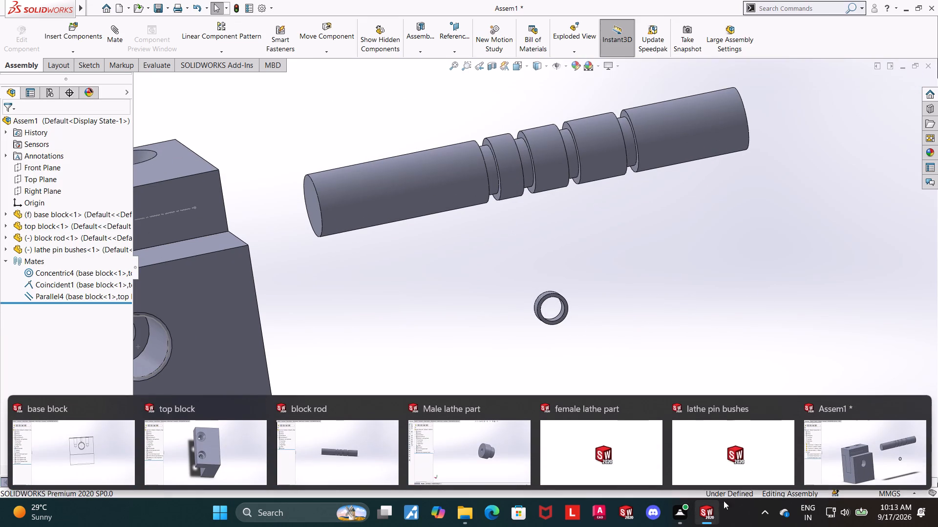
Open the lathe pin bushes part and examine the inner and outer diameters in the sketch behind its extrusion.
click(736, 456)
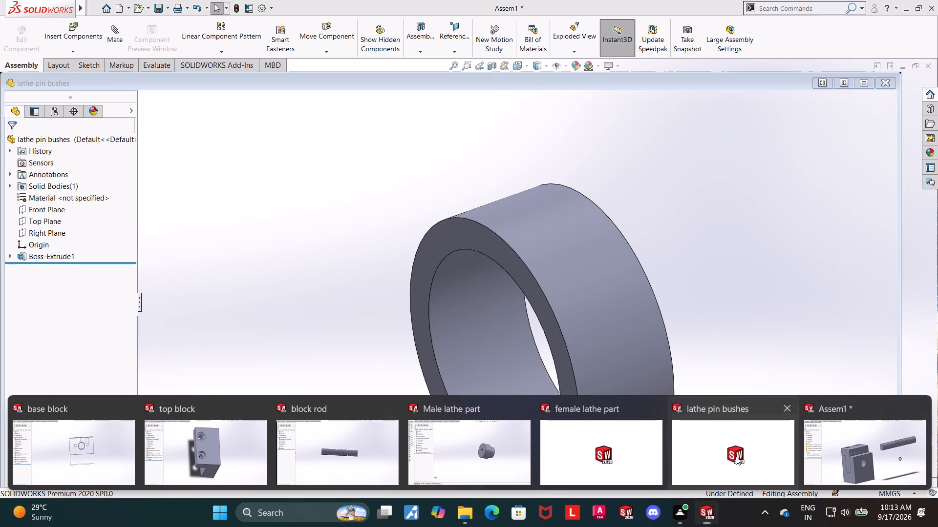
scroll(700, 397, up, 3)
scroll(637, 391, down, 2)
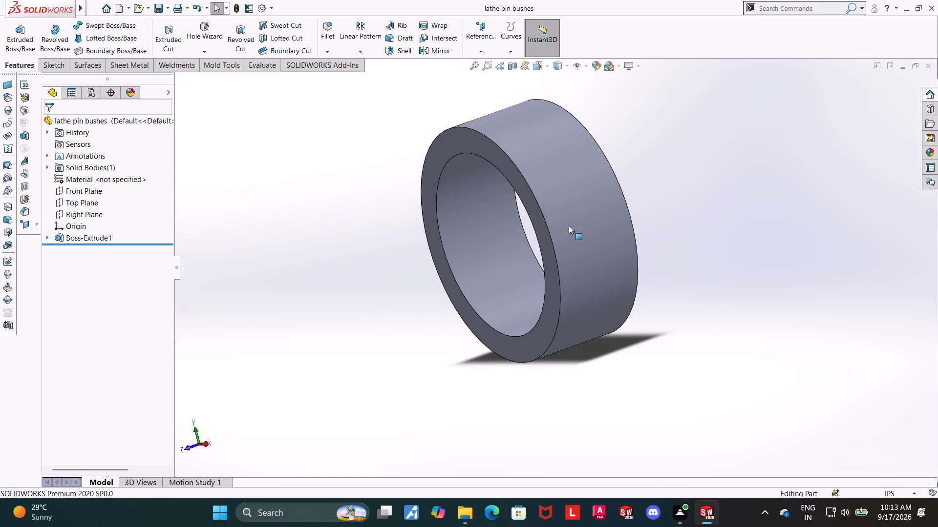
click(569, 225)
middle_drag(741, 292, 764, 283)
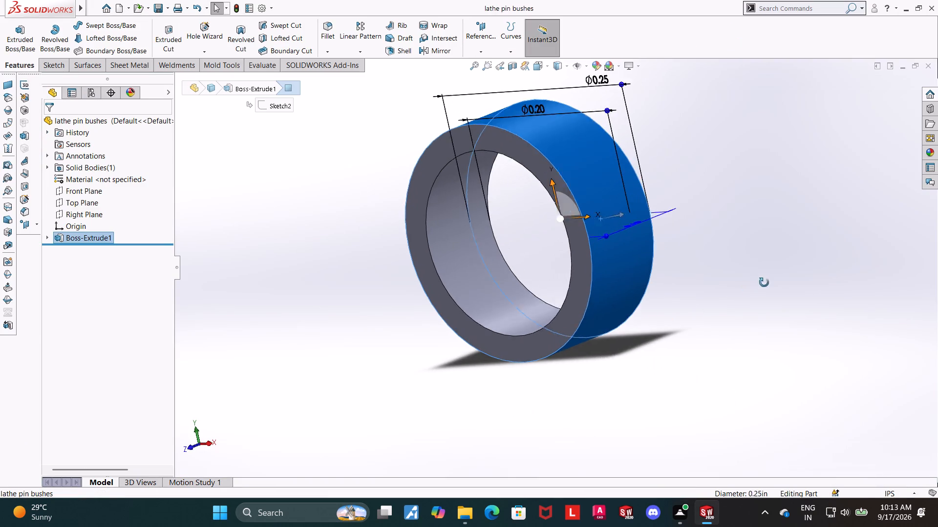
middle_drag(764, 283, 805, 270)
click(744, 436)
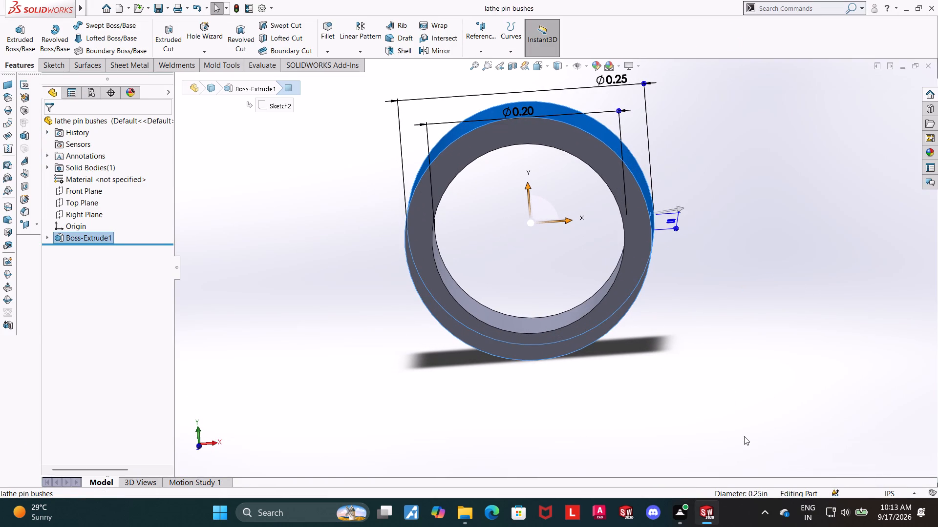
click(852, 445)
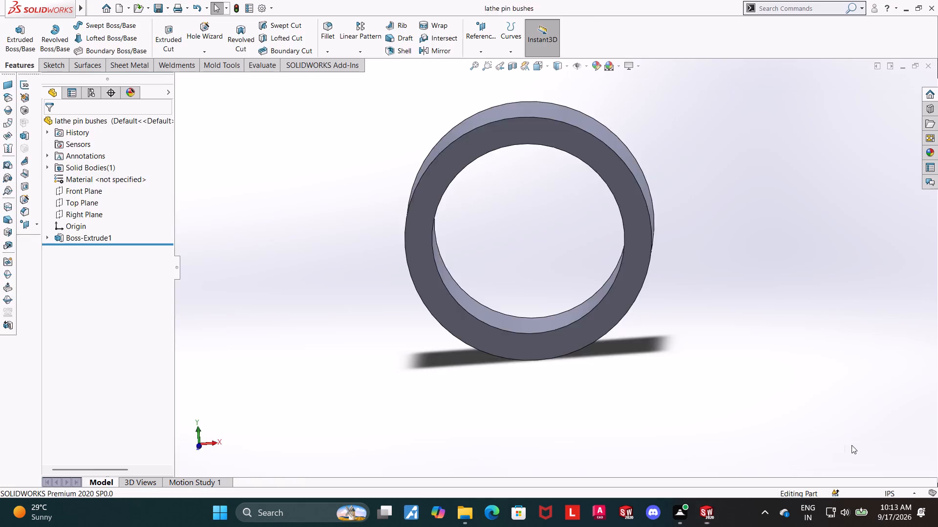
scroll(712, 350, up, 3)
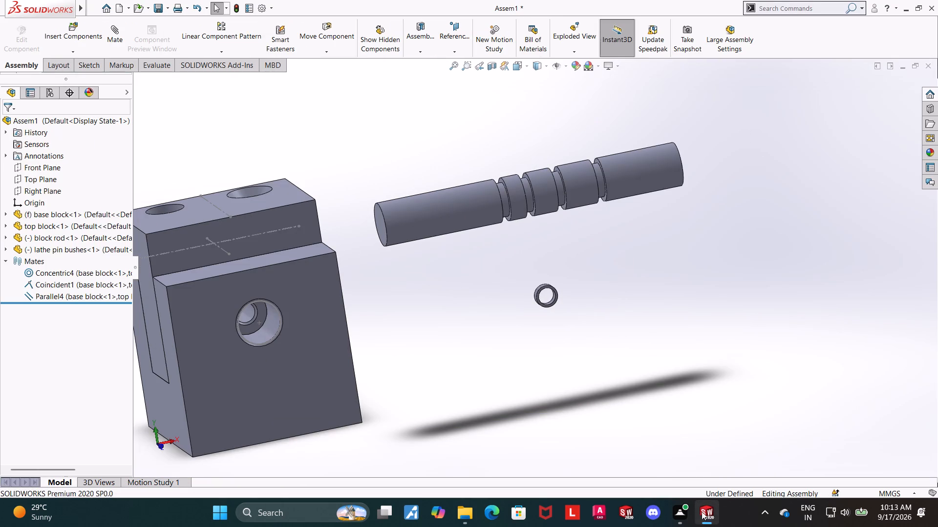
click(768, 439)
scroll(623, 316, up, 5)
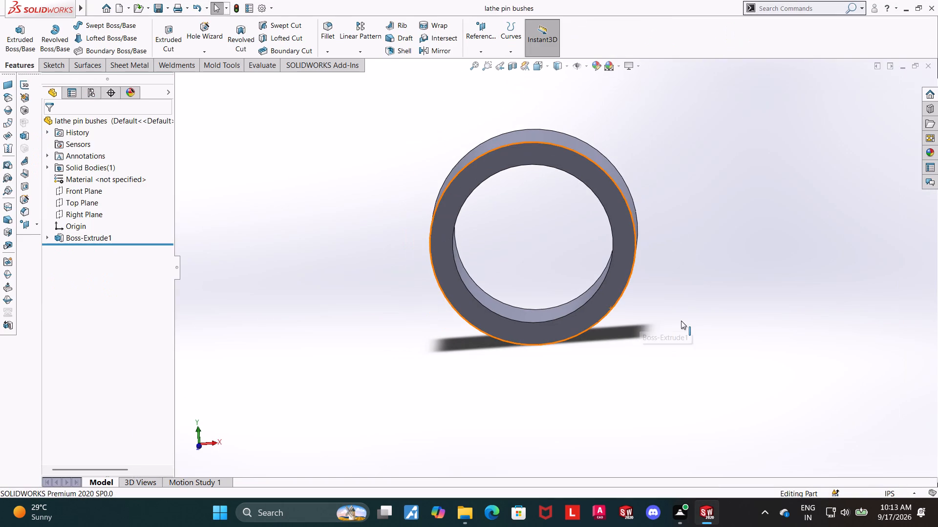
scroll(677, 235, up, 2)
scroll(623, 188, down, 1)
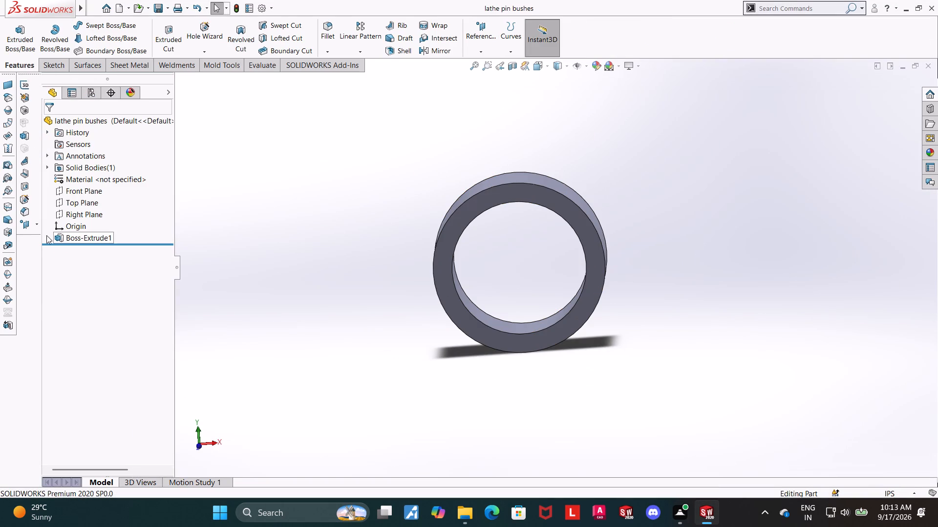
click(44, 234)
click(47, 235)
click(75, 249)
scroll(613, 208, down, 2)
middle_drag(630, 292, 631, 313)
scroll(641, 306, down, 1)
middle_drag(633, 306, 637, 274)
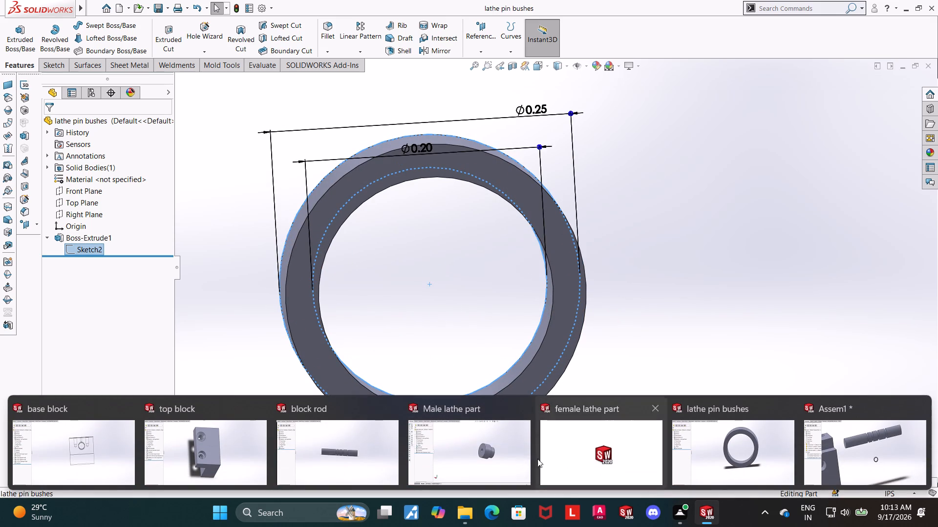
Switch to the block rod part and examine the revolve's rod and groove dimensions.
click(373, 448)
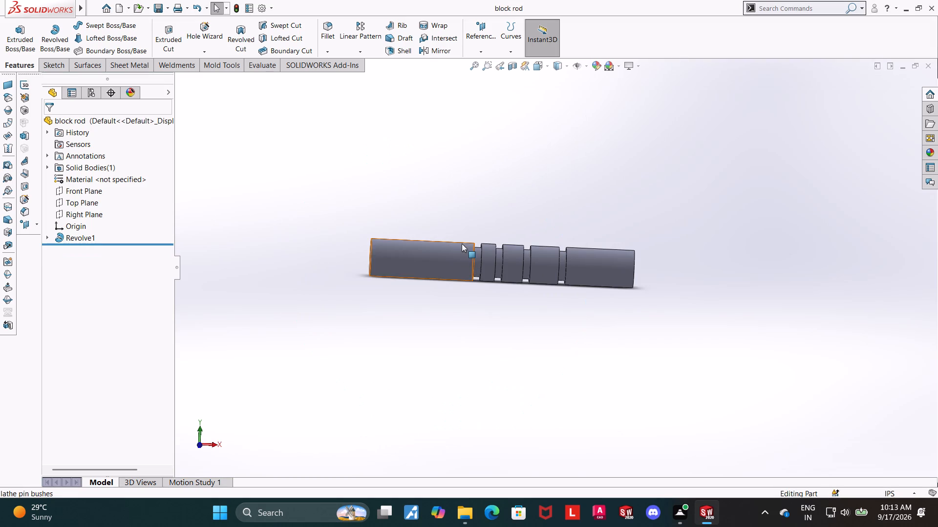
scroll(450, 261, down, 2)
middle_drag(511, 351, 545, 365)
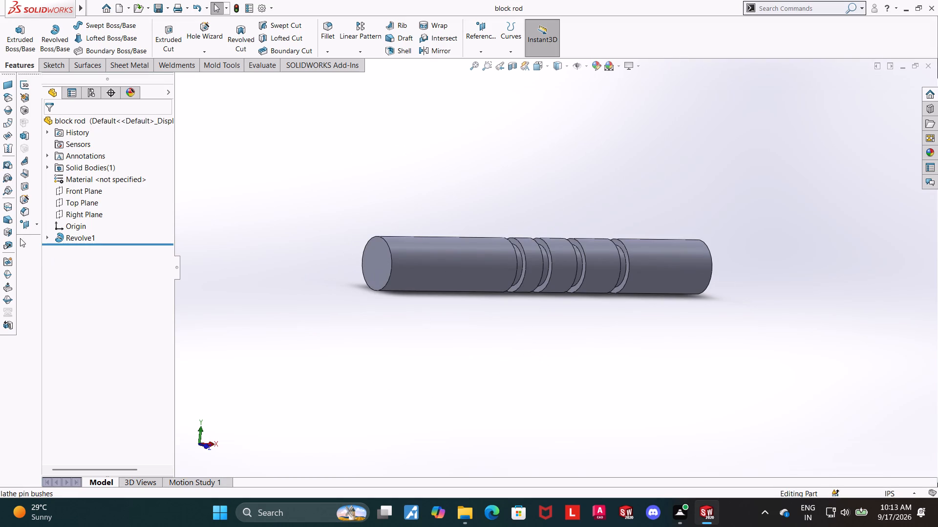
click(70, 235)
middle_drag(752, 317, 735, 307)
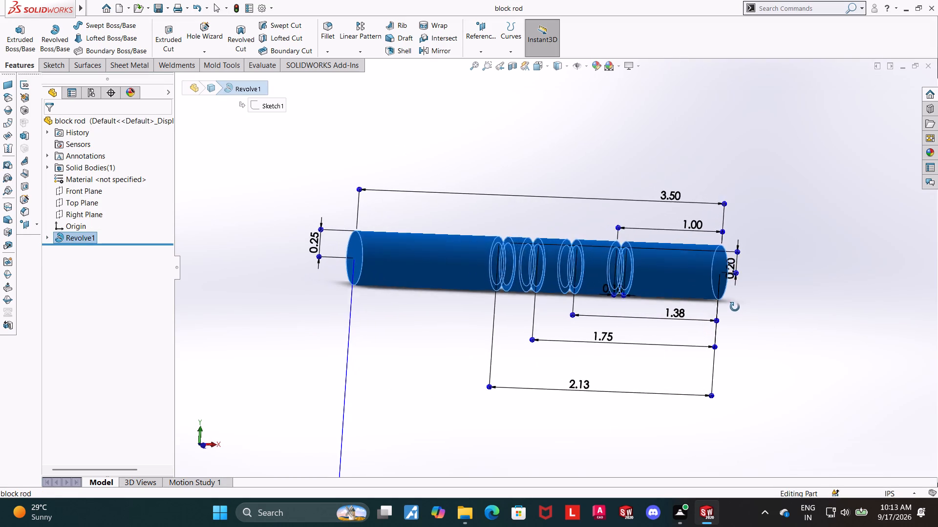
middle_drag(735, 307, 735, 274)
click(791, 438)
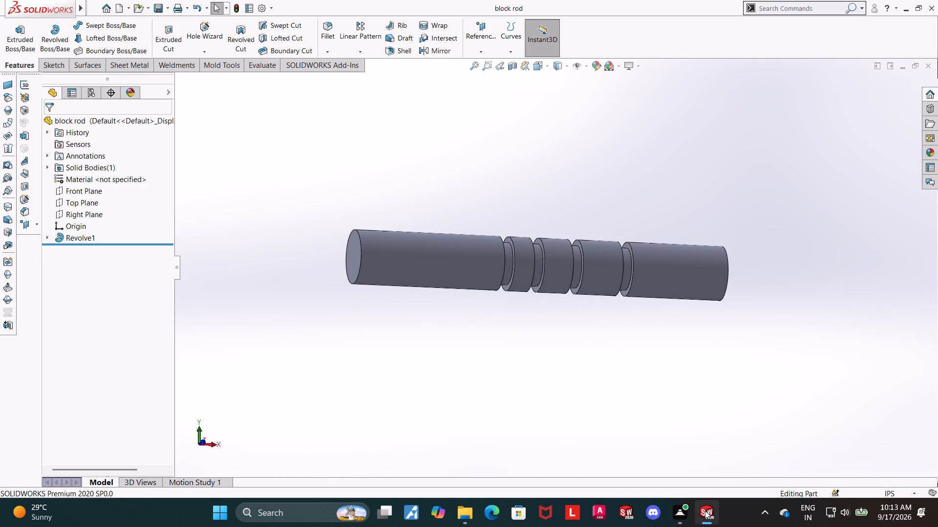
Return to the lathe pin bushes part, edit its ring sketch and set the outer diameter to 0.5 in.
click(757, 449)
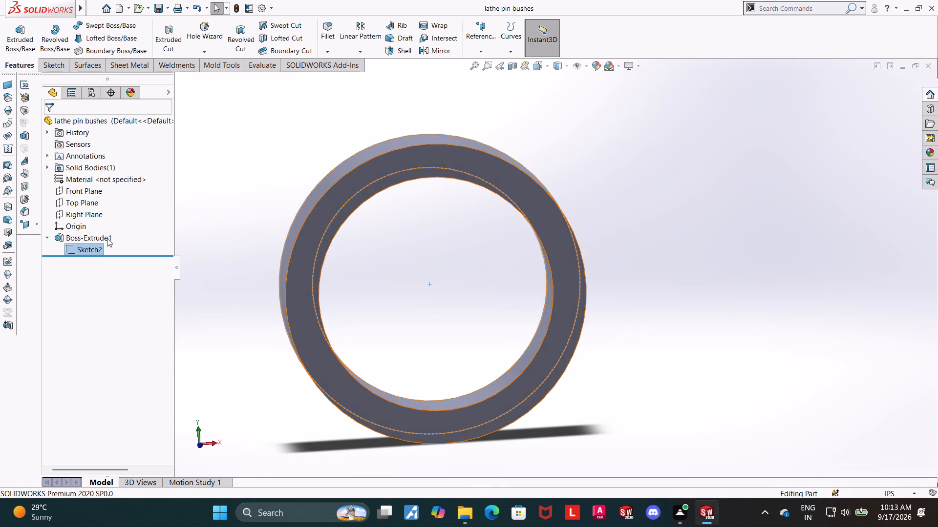
click(89, 245)
click(98, 216)
double_click(542, 108)
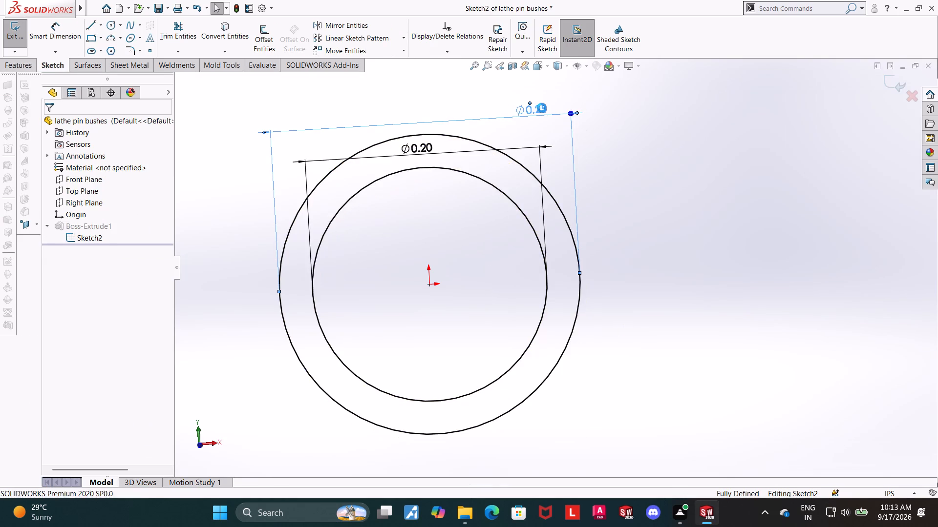
text(0.5)
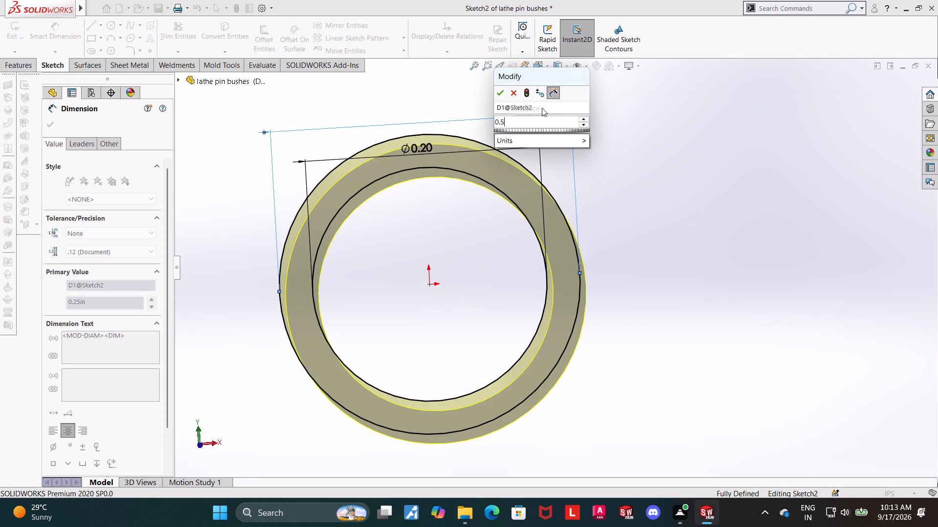
key(Return)
Set the bush's inner diameter to 0.39 in and exit the sketch to rebuild the ring.
double_click(424, 148)
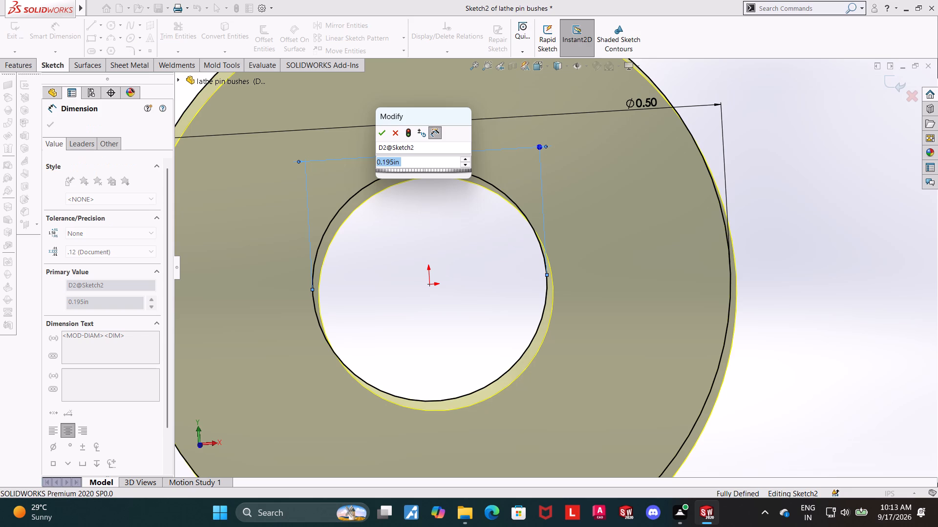
text(0.3)
key(9)
key(Return)
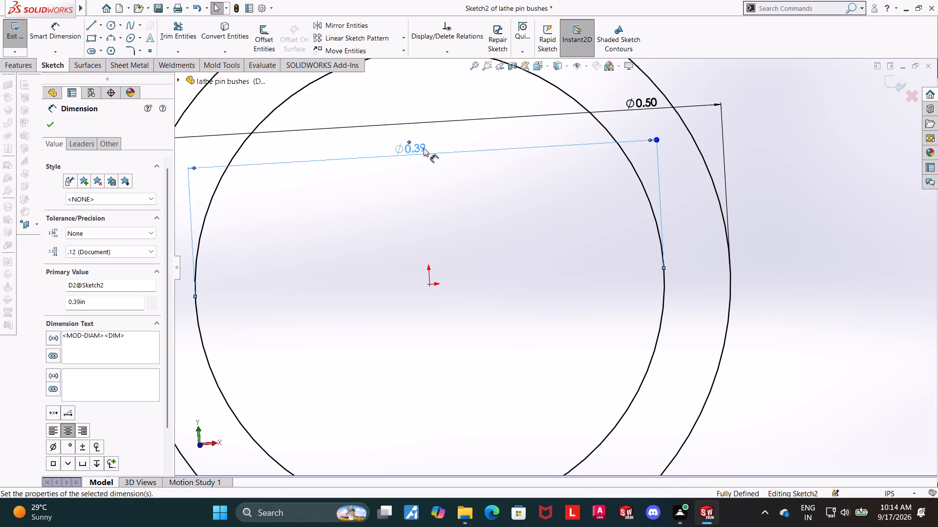
click(890, 81)
scroll(804, 150, up, 3)
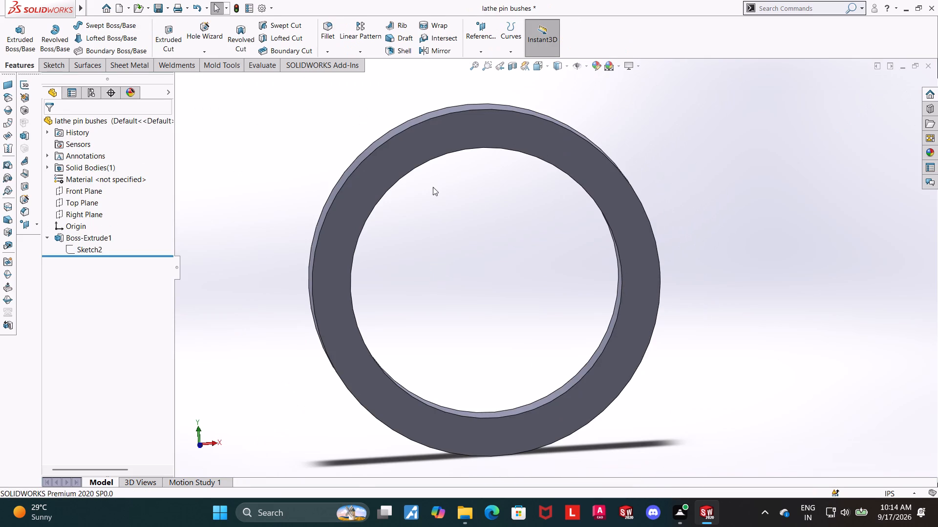
Save the lathe pin bushes part and return to the Assem1 assembly with the resized bush.
click(161, 8)
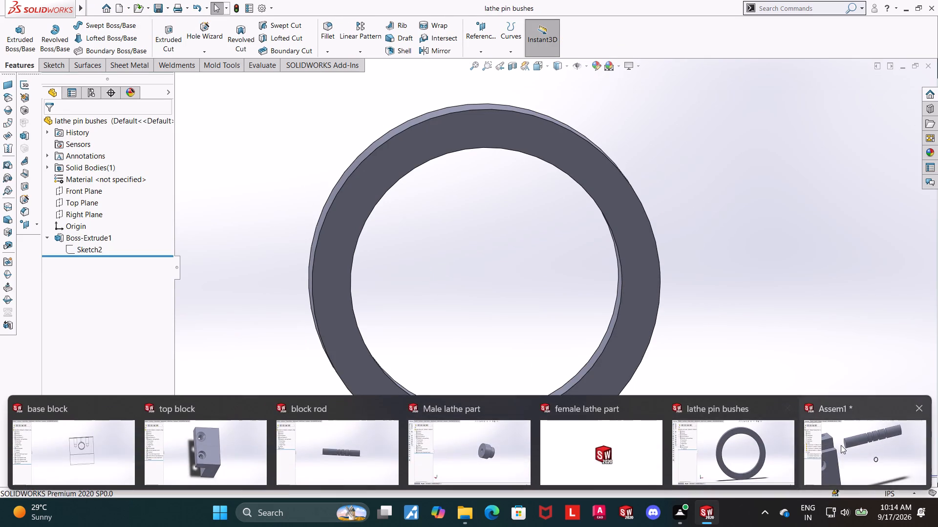
click(841, 445)
click(104, 65)
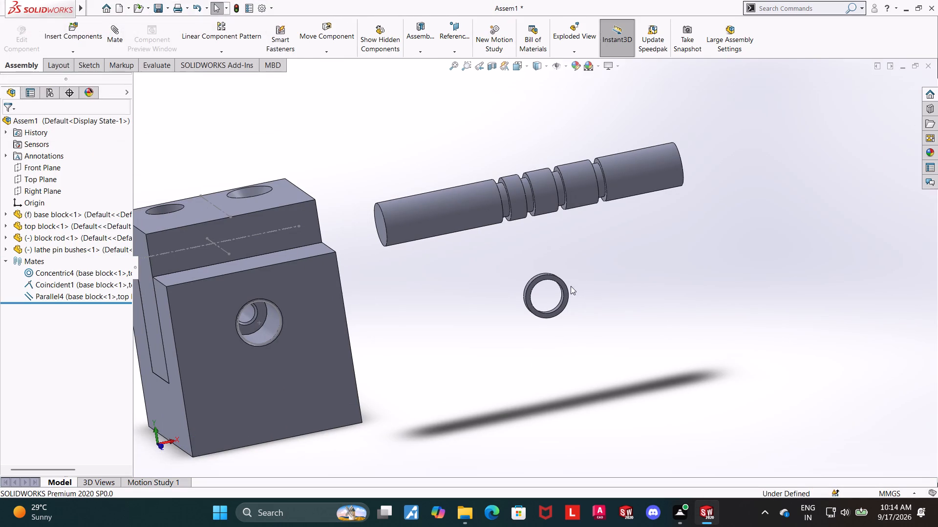
Make three copies of the bush and spread them out below the block rod, giving four bushes.
scroll(622, 292, down, 6)
middle_drag(574, 287, 600, 299)
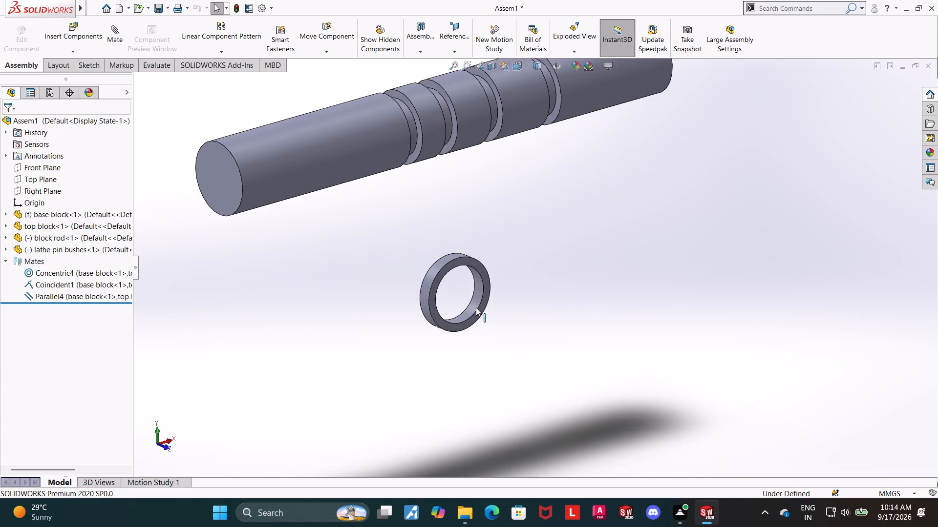
ctrl+drag(482, 308, 591, 271)
ctrl+drag(564, 294, 670, 262)
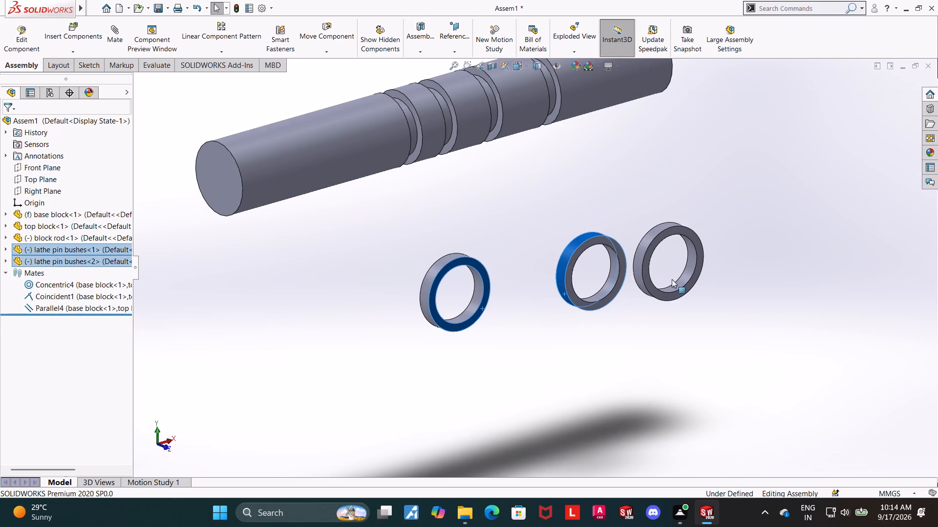
drag(613, 293, 648, 327)
drag(606, 298, 628, 324)
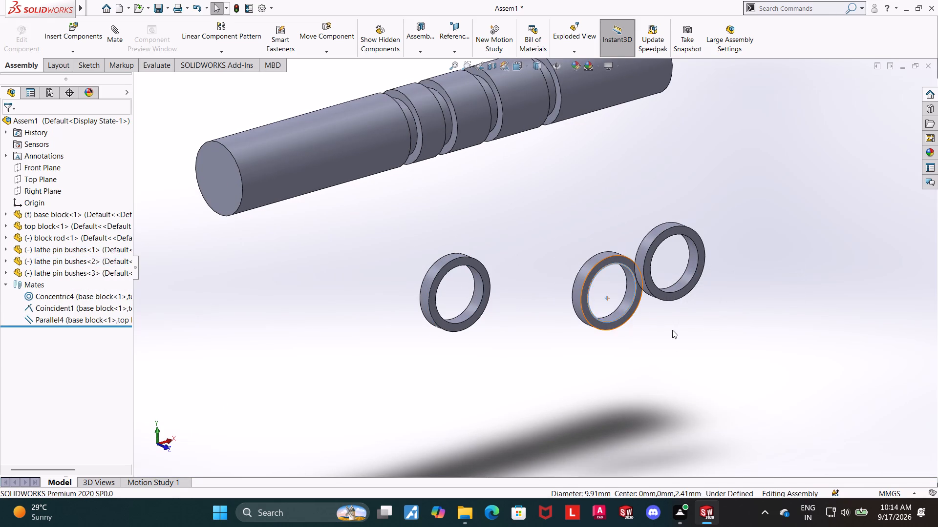
ctrl+drag(585, 305, 549, 227)
click(532, 336)
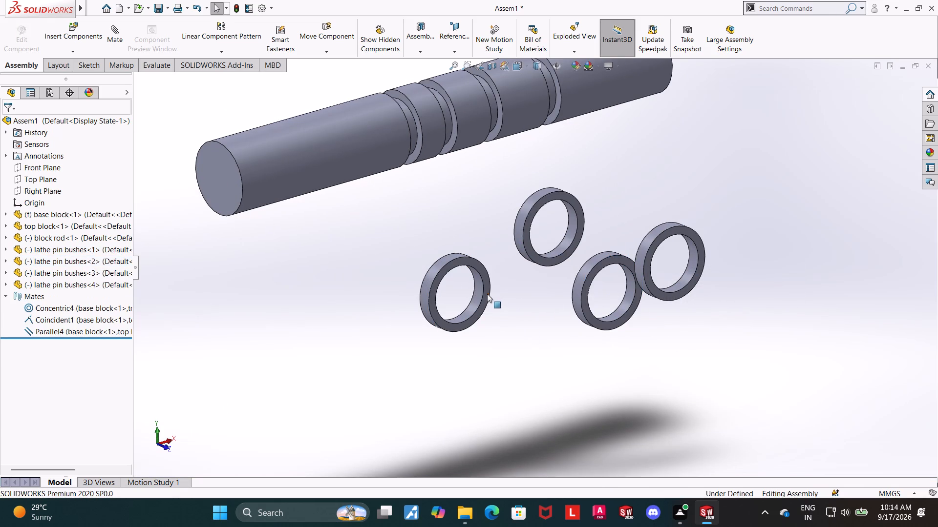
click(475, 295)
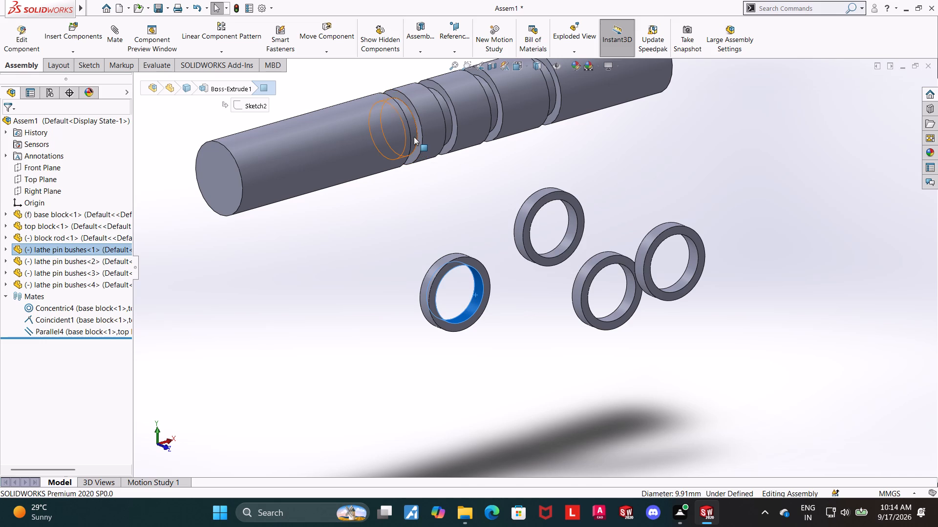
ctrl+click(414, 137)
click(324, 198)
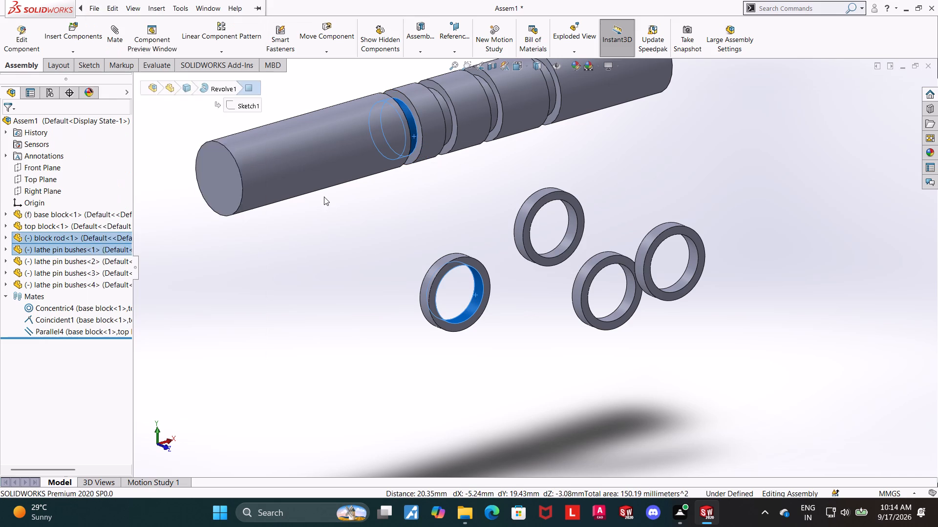
Add a concentric mate between the inner face of the first pin bush and the block rod's first groove.
click(412, 134)
ctrl+click(478, 299)
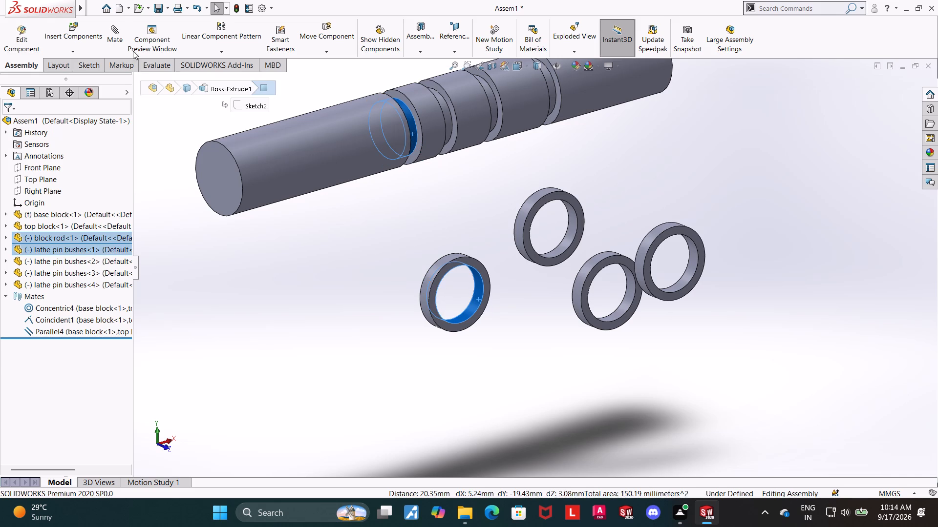
click(117, 37)
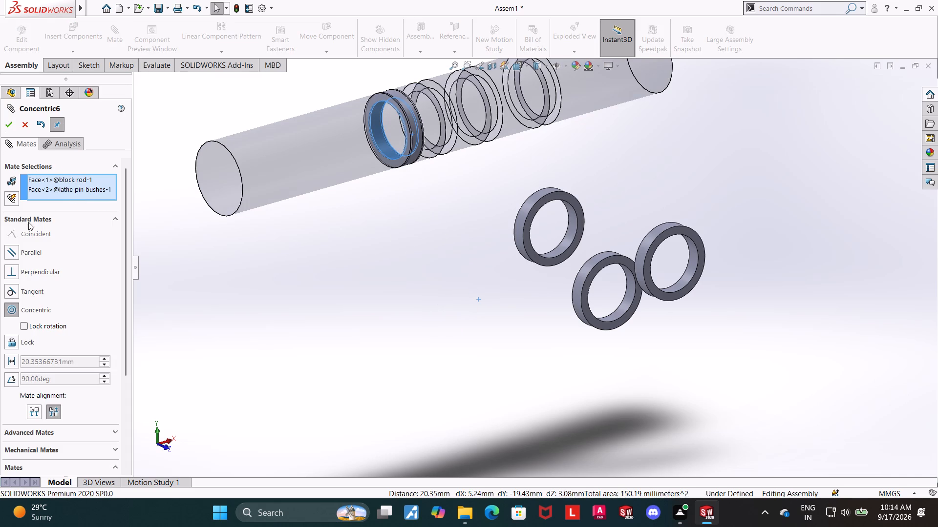
click(11, 128)
Slide the first bush along the block rod until it clears the rod's far end, exposing its side face.
click(394, 232)
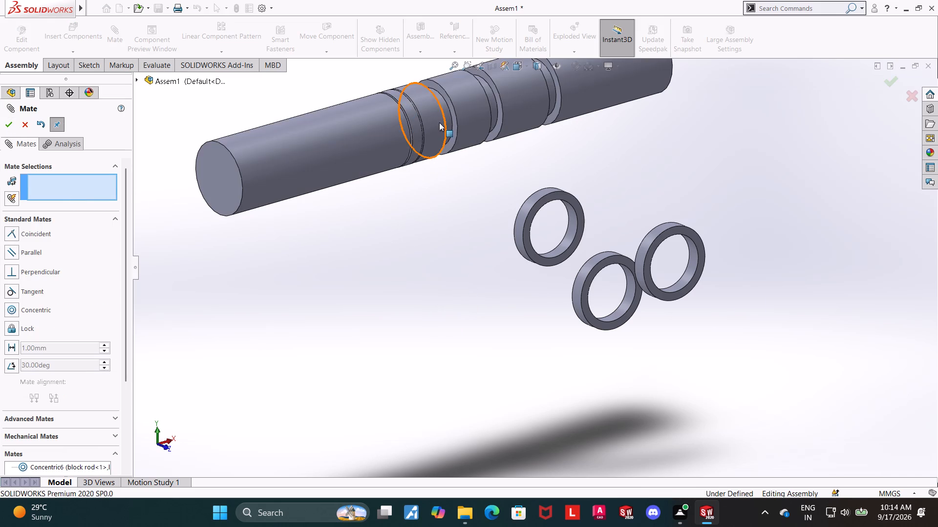
scroll(439, 122, down, 5)
drag(420, 183, 395, 328)
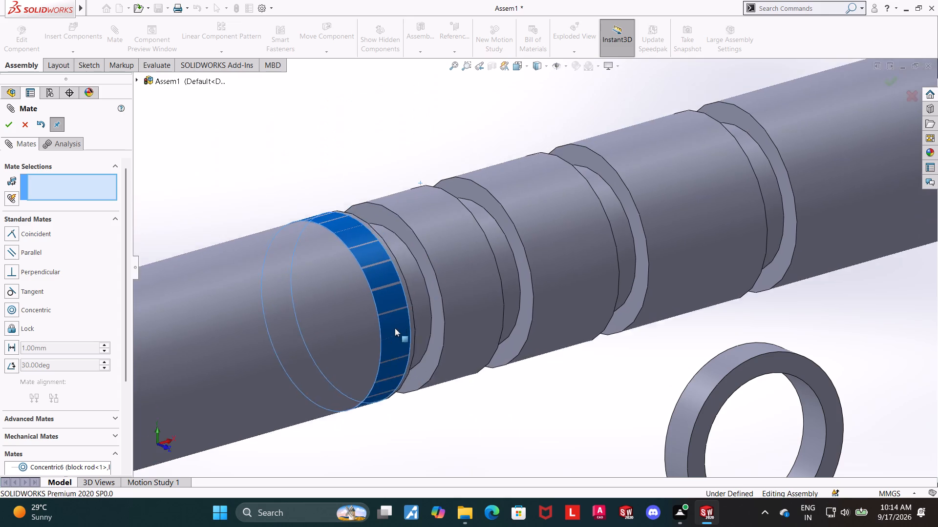
drag(395, 328, 338, 269)
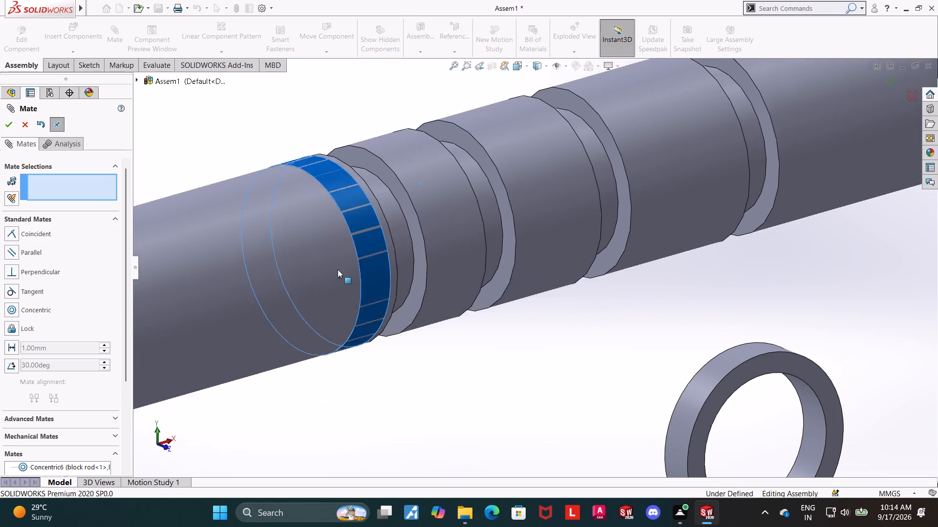
drag(338, 269, 428, 249)
scroll(443, 247, up, 6)
click(490, 313)
drag(501, 271, 426, 182)
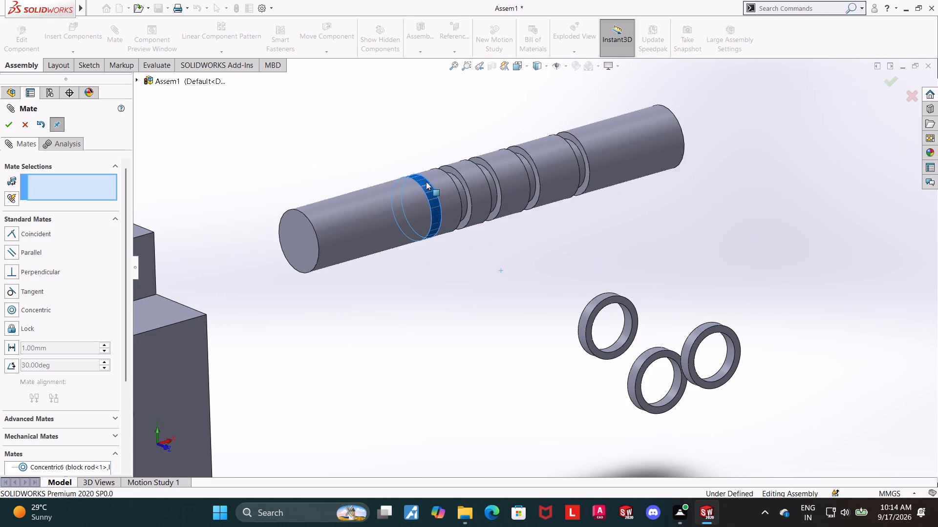
drag(426, 182, 420, 203)
drag(423, 200, 344, 229)
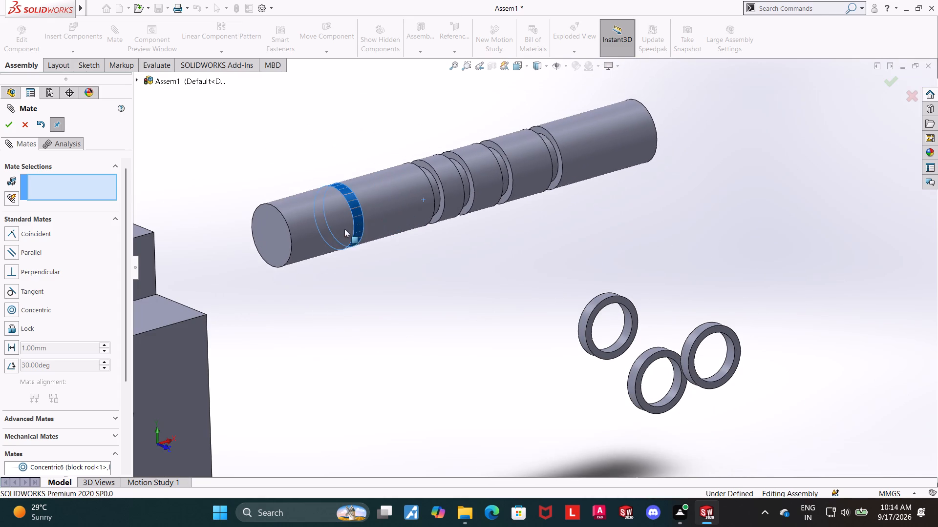
drag(344, 229, 666, 227)
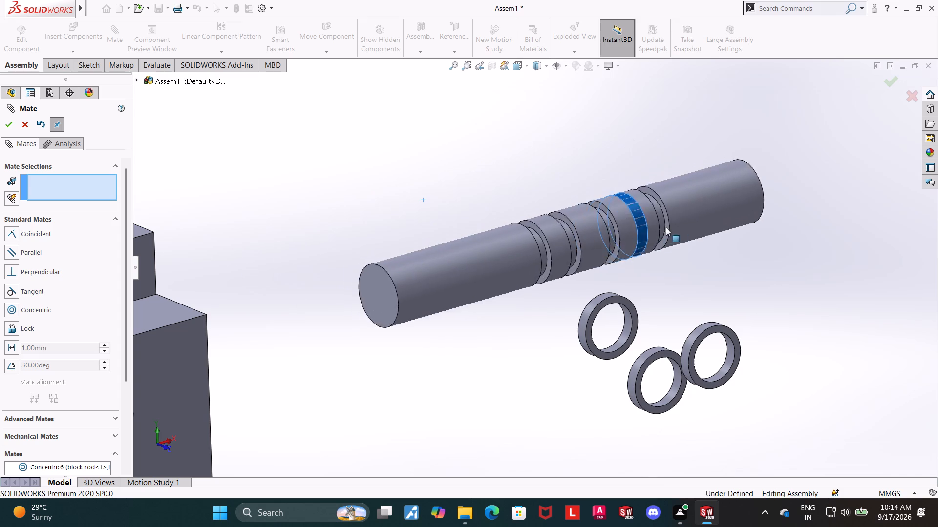
drag(666, 227, 856, 189)
double_click(877, 240)
Mate the first bush's side face coincident with the side wall of the rod's first groove and finish mating.
scroll(853, 204, down, 5)
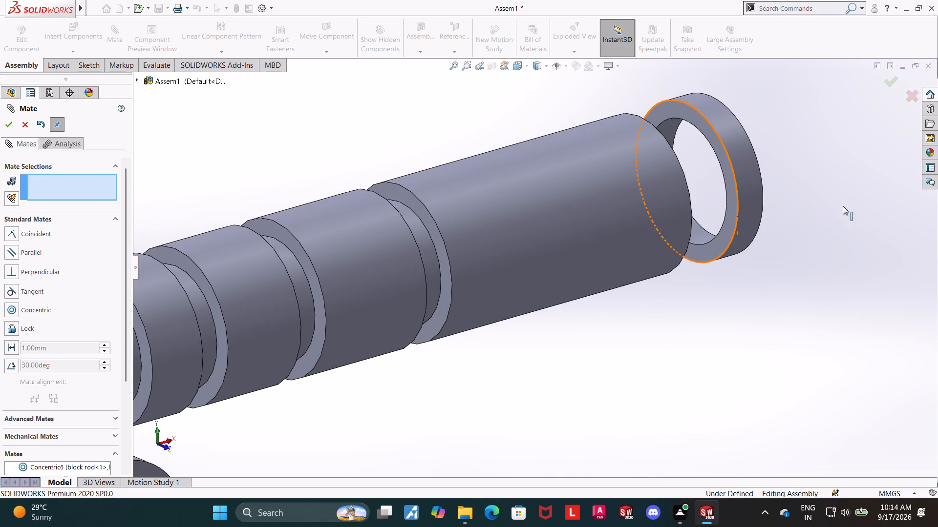
click(731, 234)
middle_drag(730, 326, 696, 339)
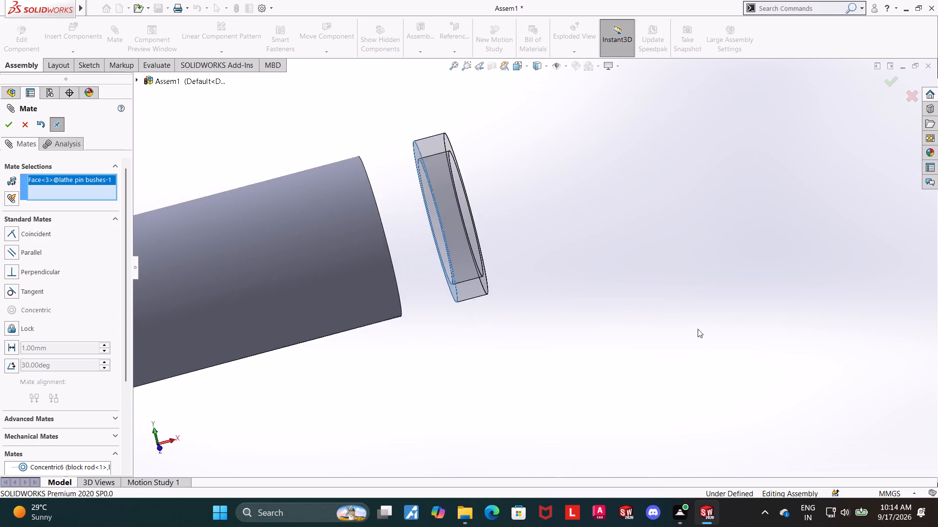
scroll(686, 329, up, 6)
middle_drag(532, 315, 490, 328)
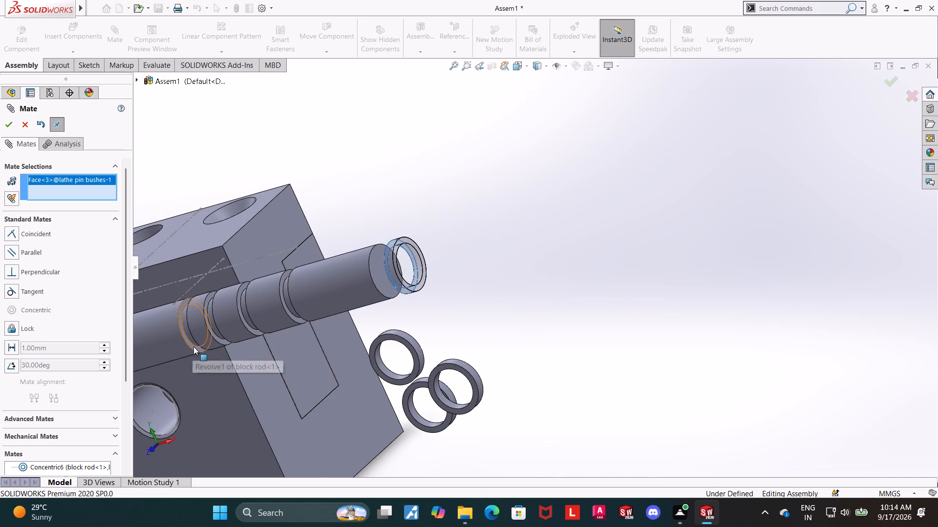
ctrl+click(193, 346)
click(10, 124)
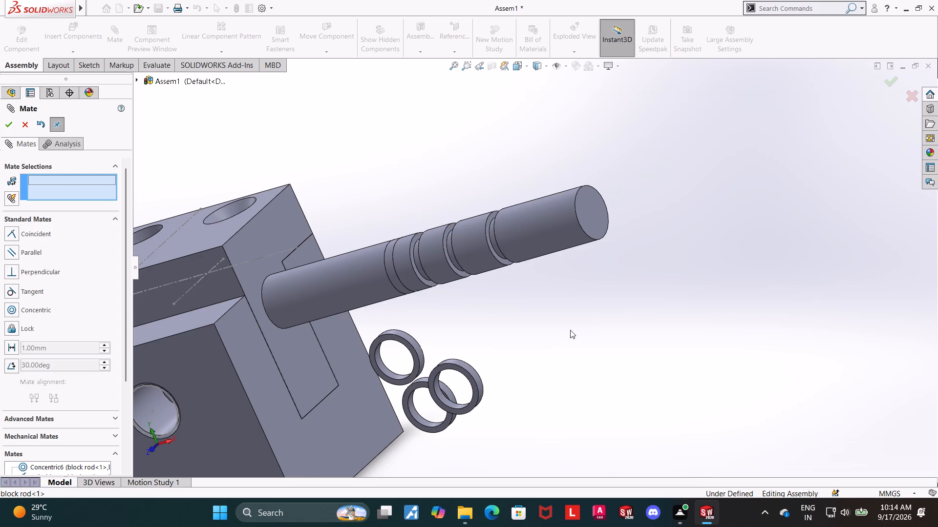
scroll(528, 315, down, 2)
middle_drag(503, 312, 570, 288)
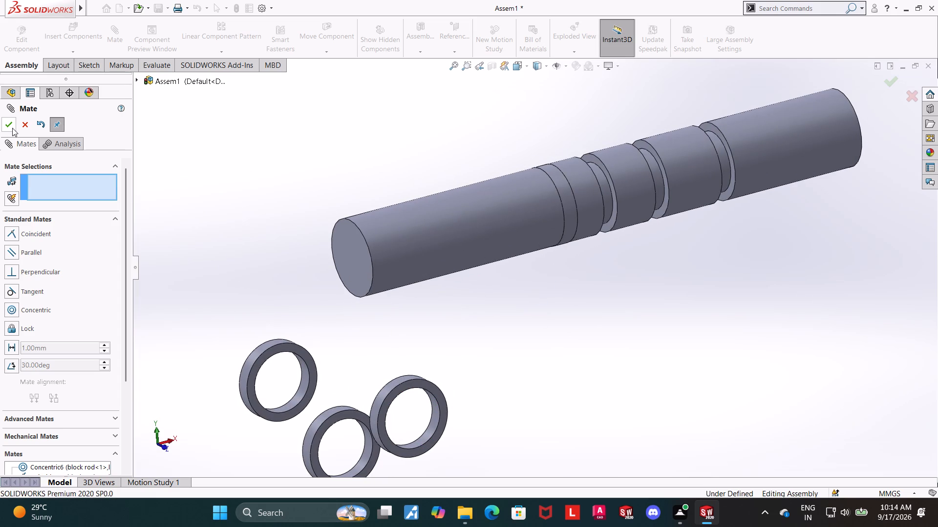
click(21, 126)
Apply a black colour to all four lathe pin bushes at component level.
click(61, 283)
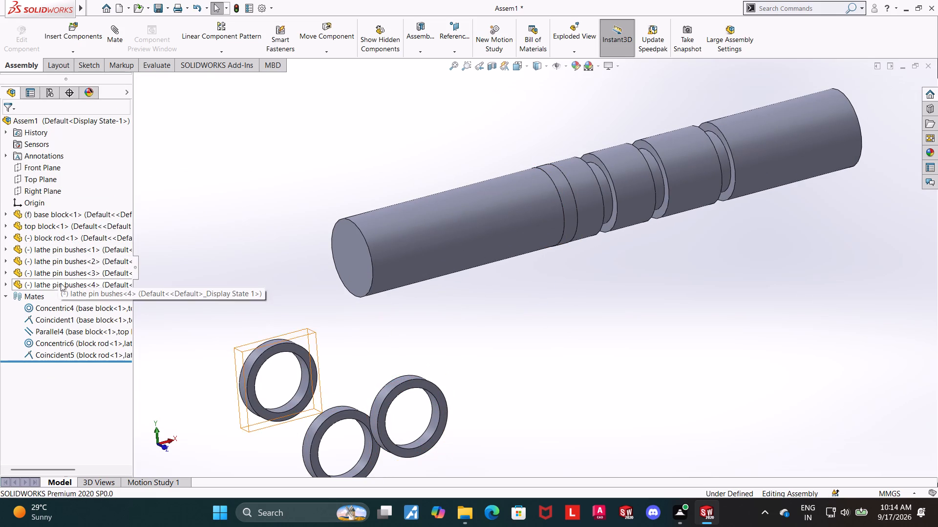
ctrl+click(59, 271)
ctrl+click(59, 260)
ctrl+click(59, 250)
right_click(59, 250)
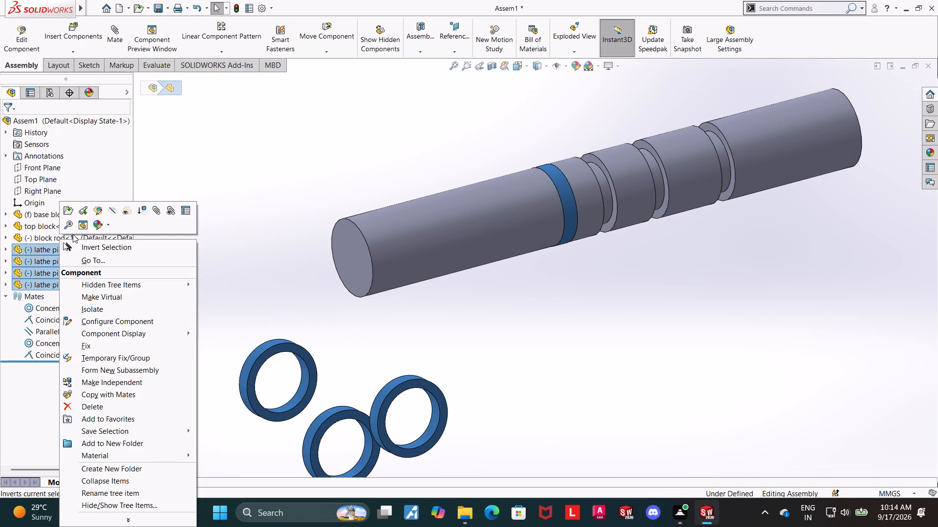
click(98, 222)
click(128, 246)
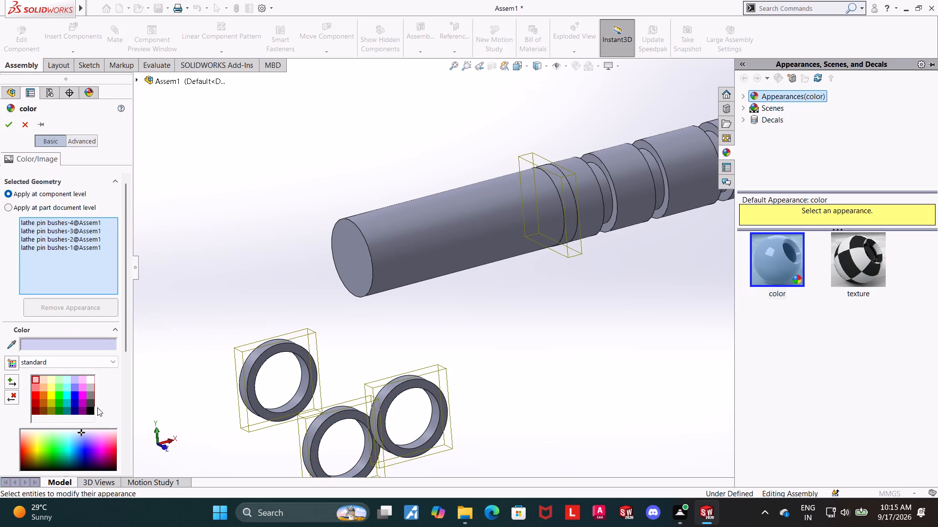
click(88, 411)
click(10, 127)
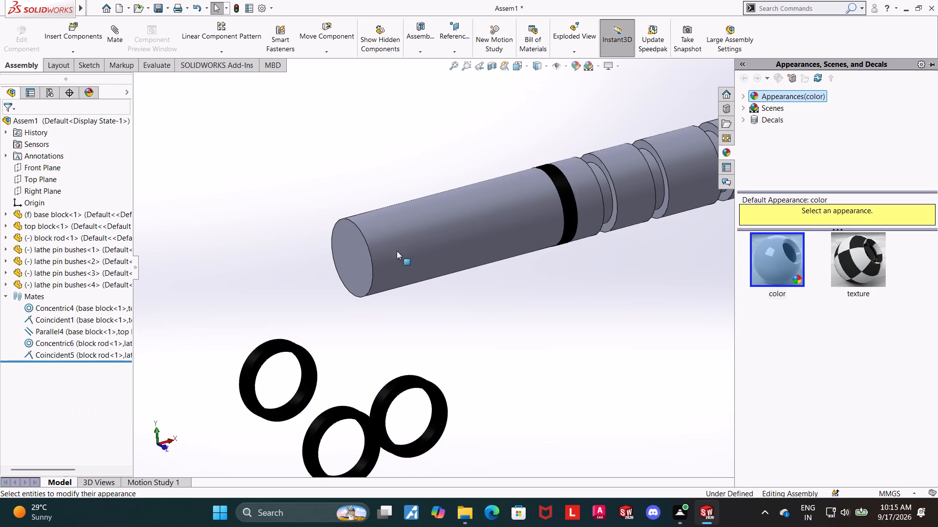
Add a concentric mate between the inner face of lathe pin bushes<3> and the block rod's second groove.
scroll(439, 259, up, 5)
scroll(481, 299, down, 4)
click(635, 279)
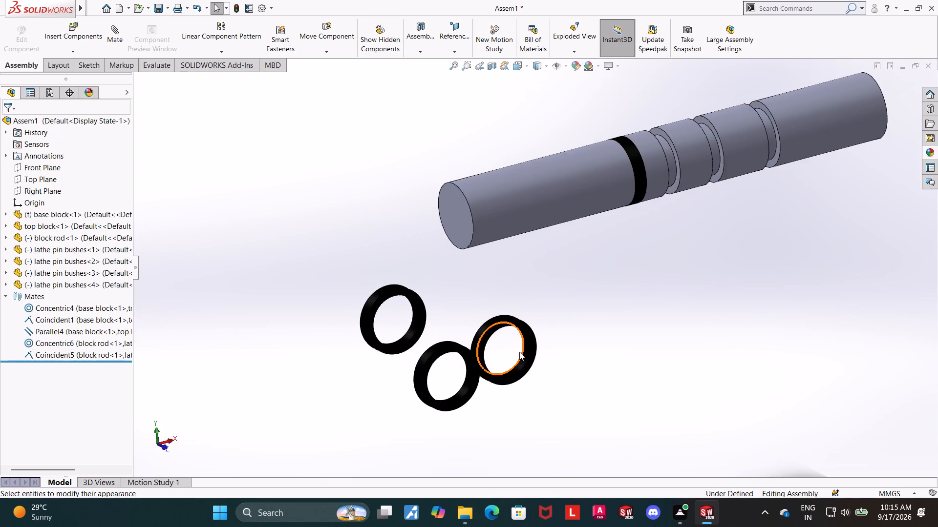
click(525, 351)
ctrl+click(673, 169)
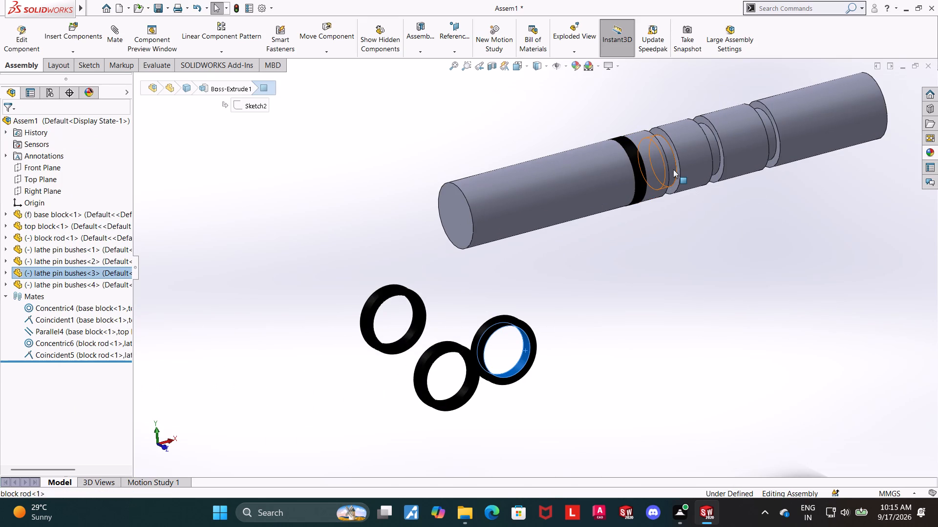
click(111, 38)
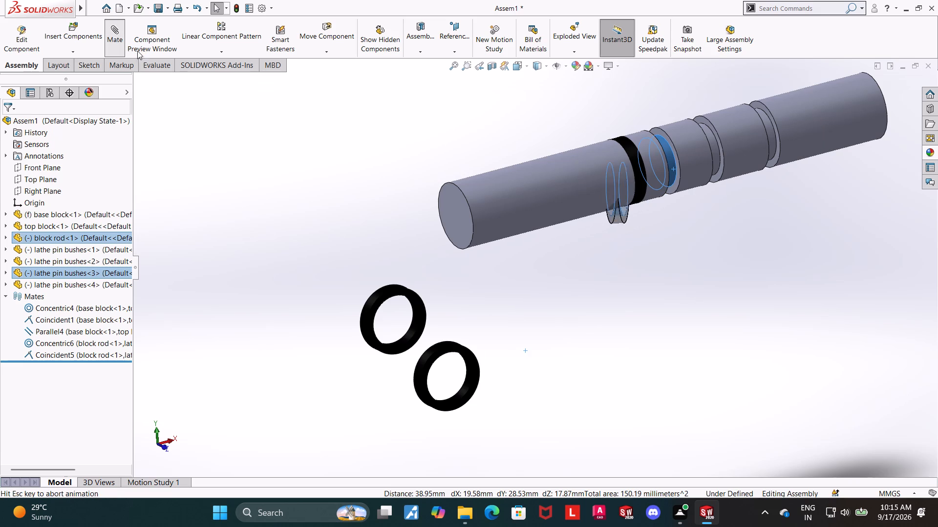
click(9, 118)
Slide lathe pin bushes<3> and the block rod apart until the bush sits clear of the rod's long plain end.
scroll(658, 227, down, 4)
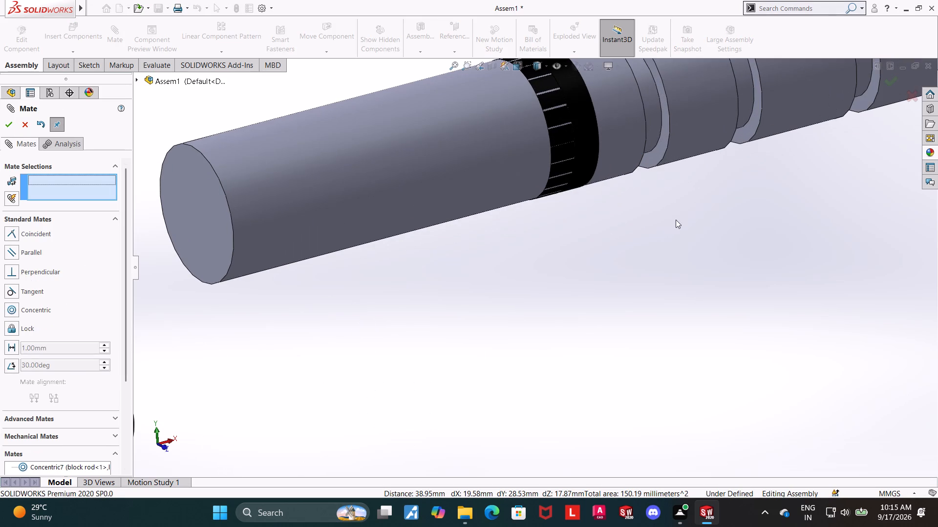
drag(579, 140, 403, 192)
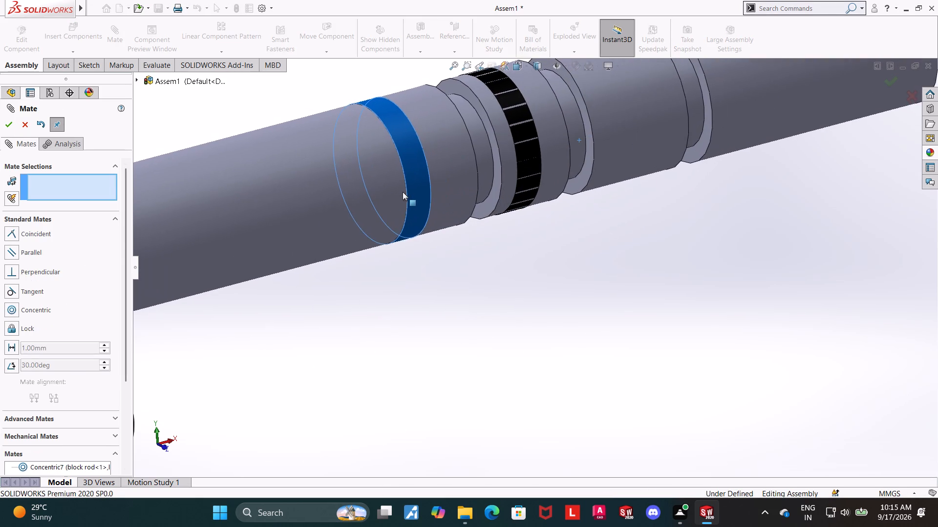
drag(403, 192, 371, 197)
drag(482, 167, 430, 175)
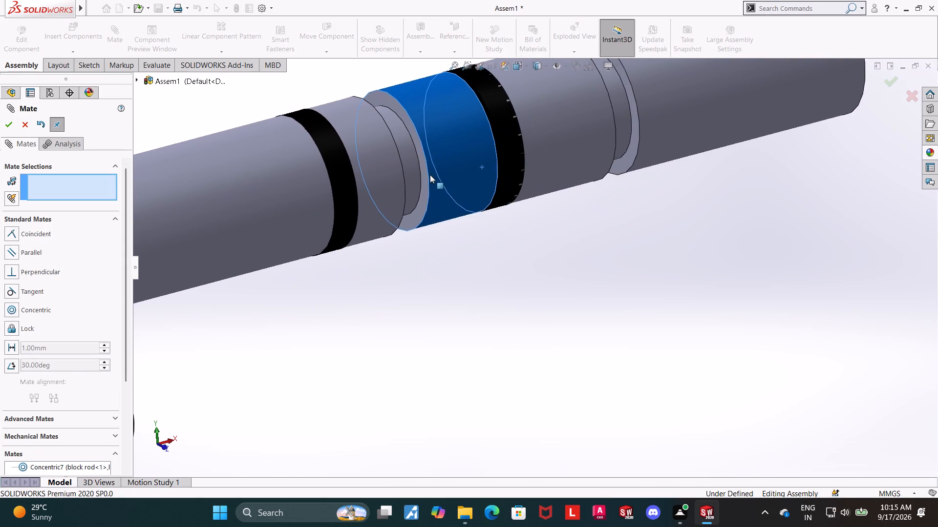
drag(430, 175, 793, 112)
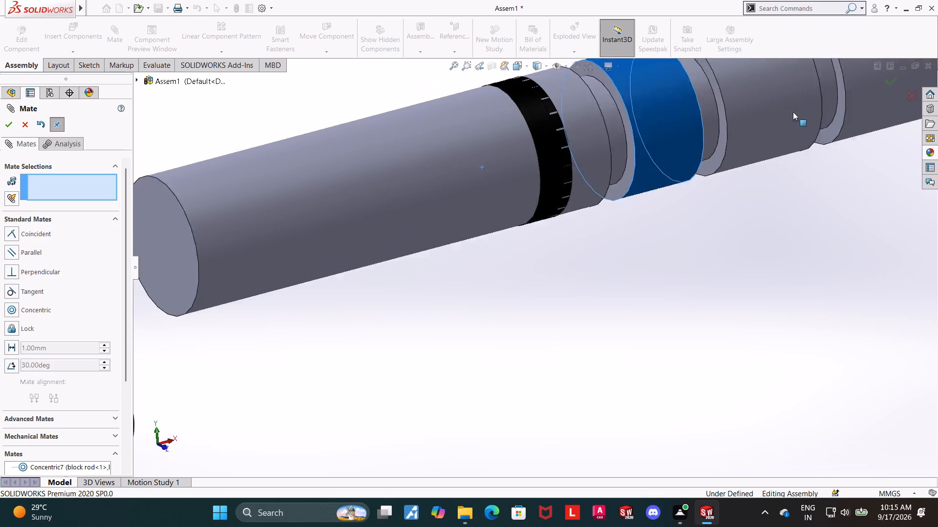
drag(793, 112, 795, 111)
drag(469, 182, 812, 109)
drag(741, 149, 776, 135)
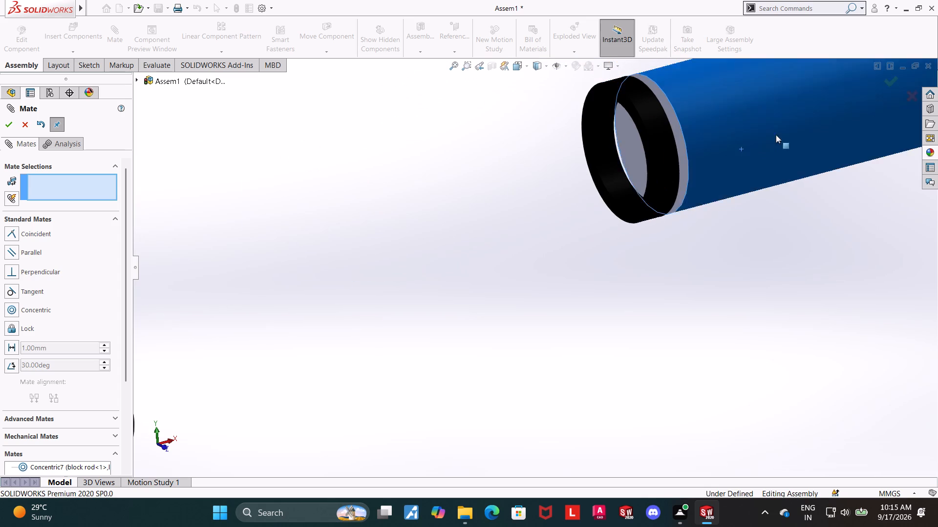
drag(776, 135, 782, 133)
Mate the side face of lathe pin bushes<3> coincident with the side wall of the rod's second groove.
click(659, 184)
scroll(706, 198, up, 7)
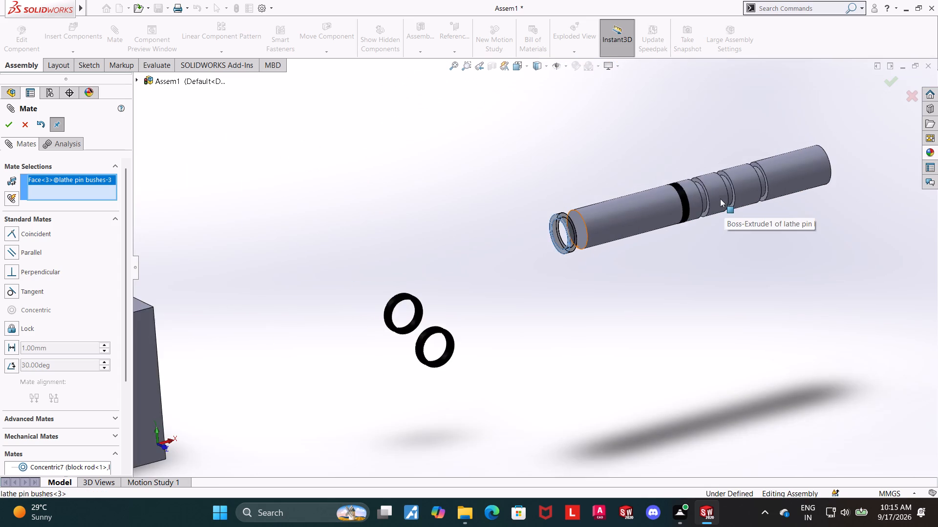
scroll(720, 196, down, 3)
middle_drag(704, 268, 640, 297)
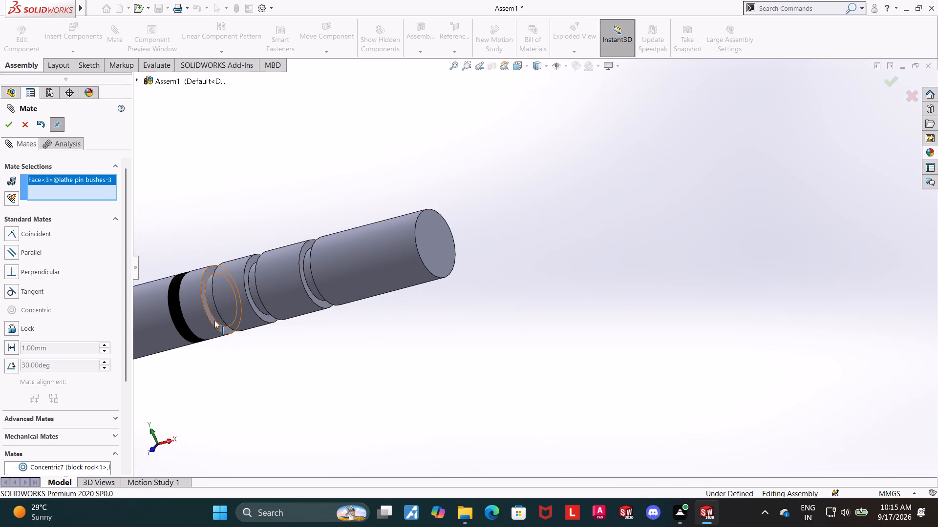
ctrl+click(217, 326)
click(2, 130)
Add a concentric mate between the inner face of lathe pin bushes<2> and the block rod's third groove.
scroll(292, 336, up, 4)
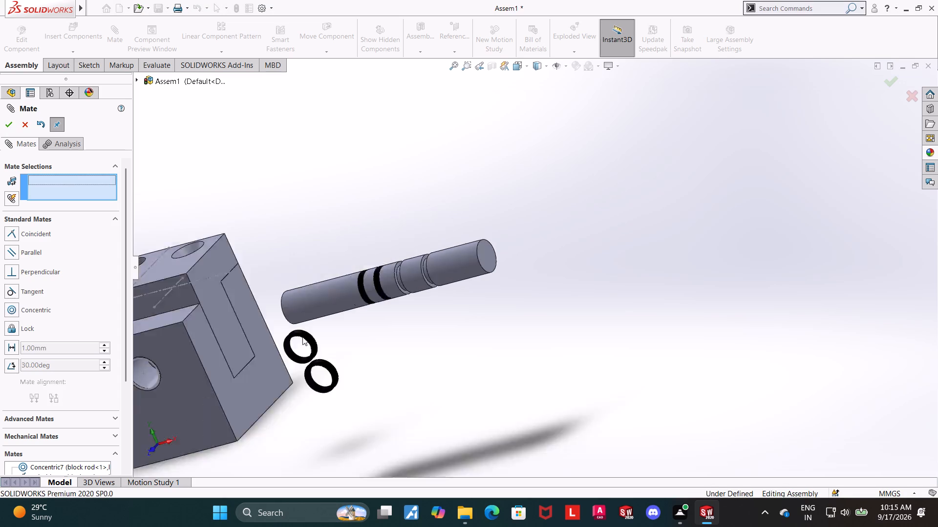
scroll(302, 337, up, 3)
scroll(422, 333, down, 6)
scroll(517, 278, down, 6)
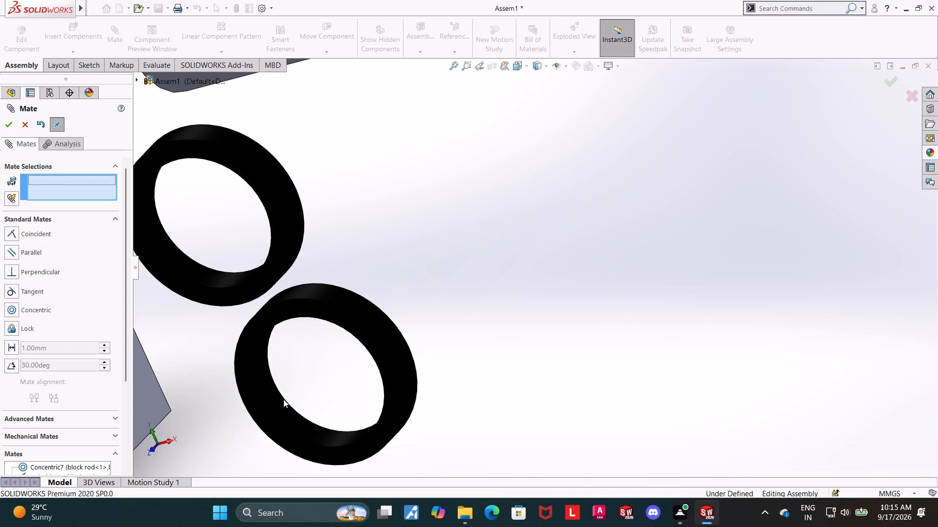
click(274, 410)
scroll(474, 362, up, 9)
scroll(587, 167, down, 6)
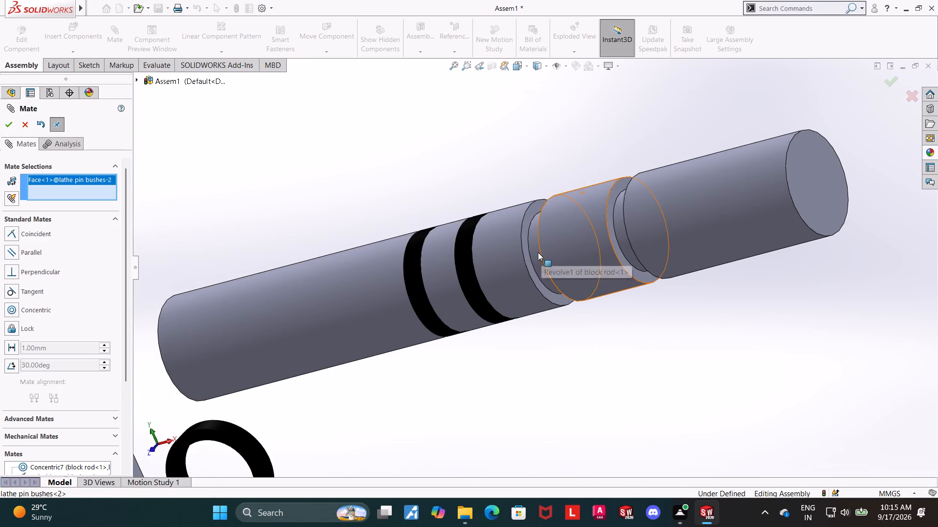
ctrl+click(533, 251)
click(10, 127)
Add a concentric mate between the inner face of lathe pin bushes<4> and the block rod's fourth groove.
scroll(473, 324, up, 6)
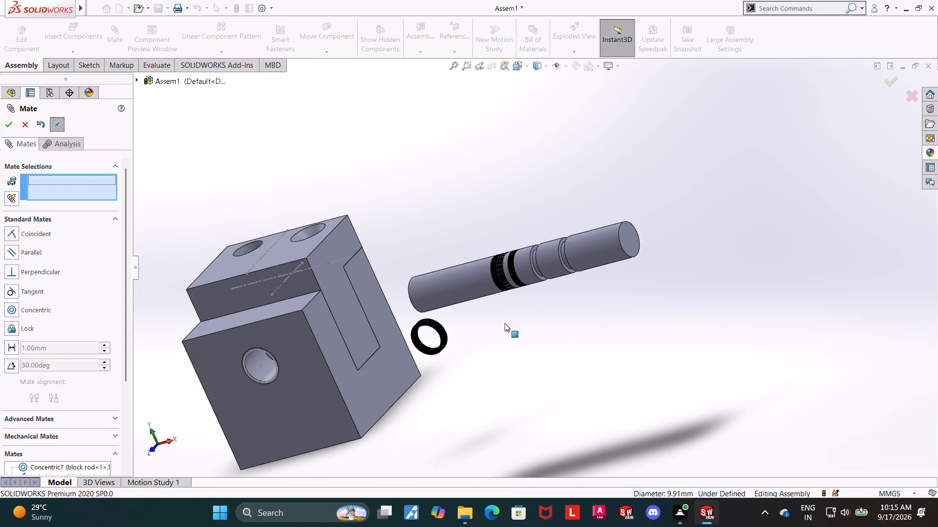
scroll(430, 338, down, 7)
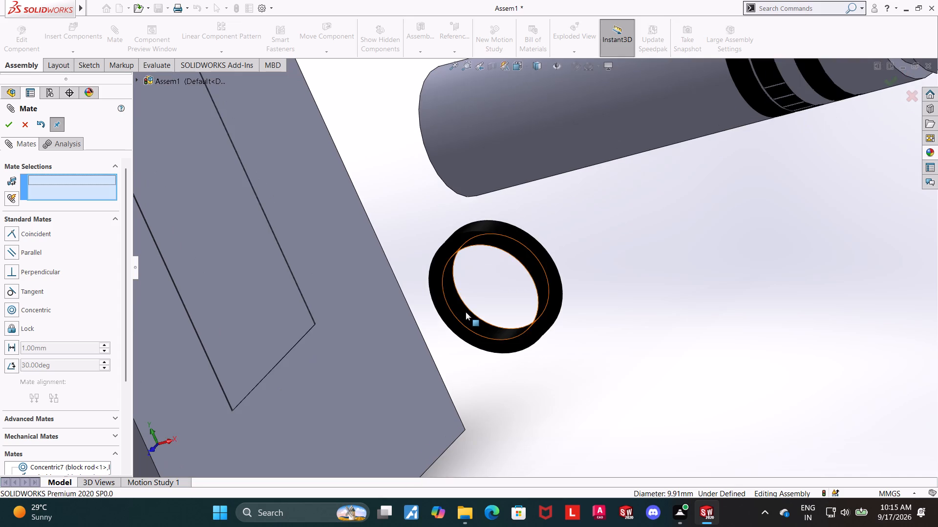
click(466, 312)
scroll(555, 312, up, 7)
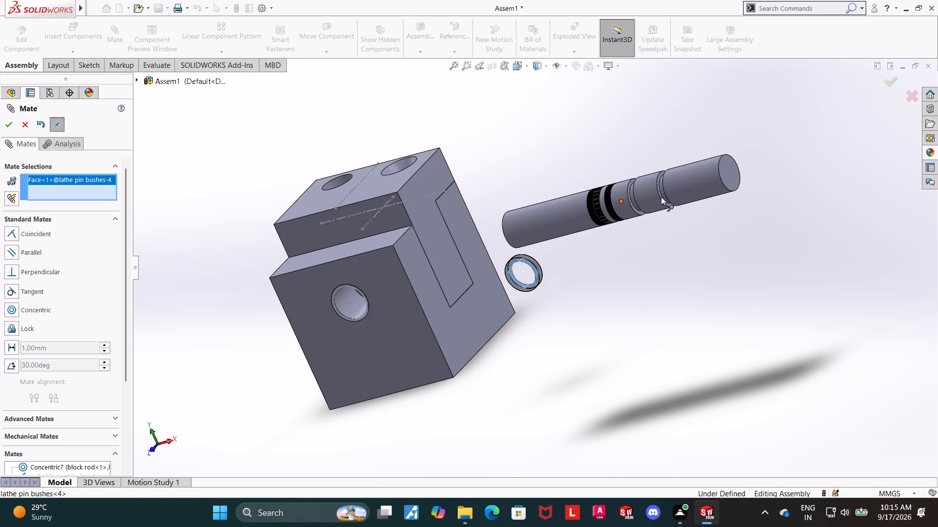
scroll(668, 181, down, 7)
ctrl+click(558, 261)
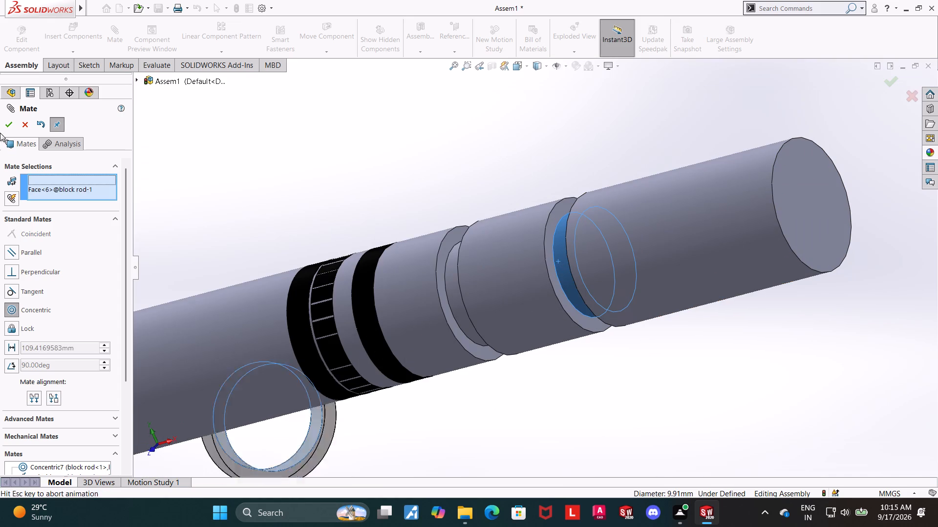
click(9, 122)
Slide the block rod clear of the loose bushes and mate lathe pin bushes<4>'s side face coincident with the fourth groove's side wall.
scroll(497, 353, up, 7)
drag(552, 264, 777, 183)
scroll(558, 246, down, 8)
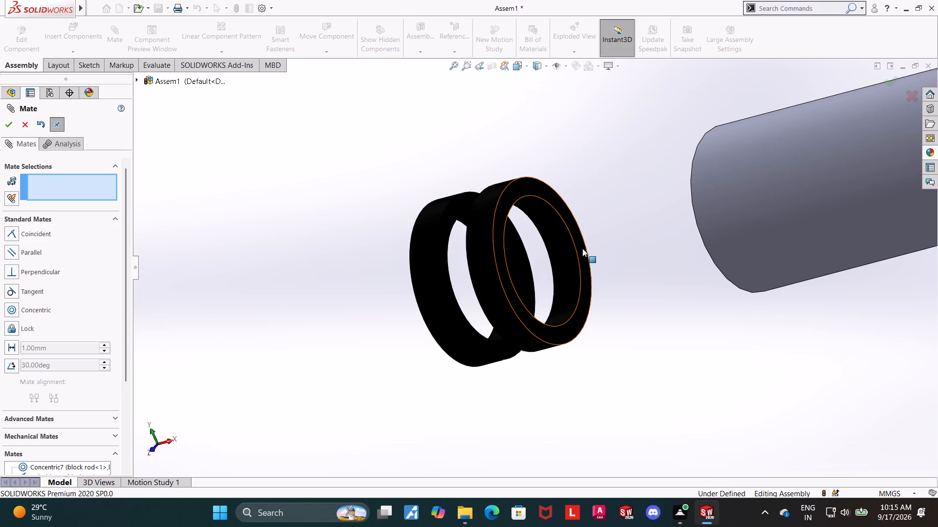
click(582, 248)
scroll(582, 248, up, 7)
middle_drag(757, 278, 822, 267)
scroll(822, 266, up, 7)
scroll(686, 234, down, 4)
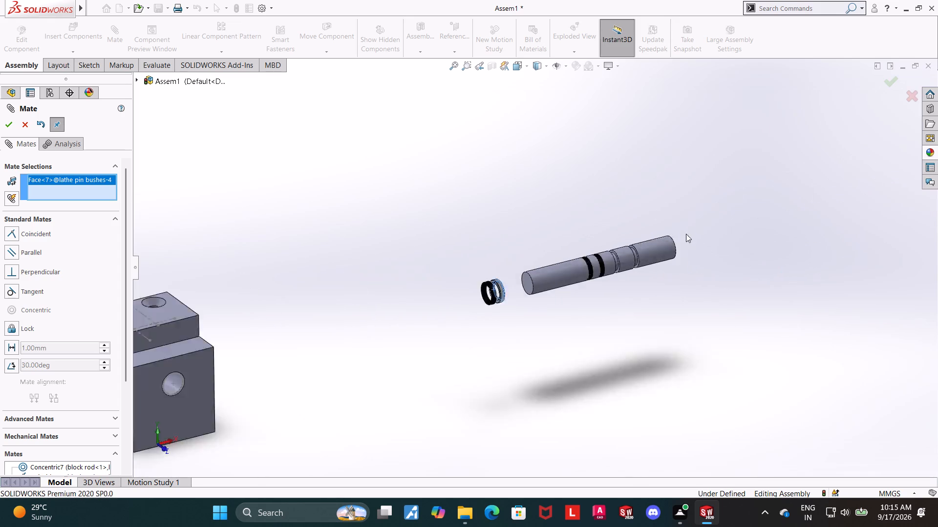
scroll(686, 234, down, 2)
middle_drag(586, 315, 613, 317)
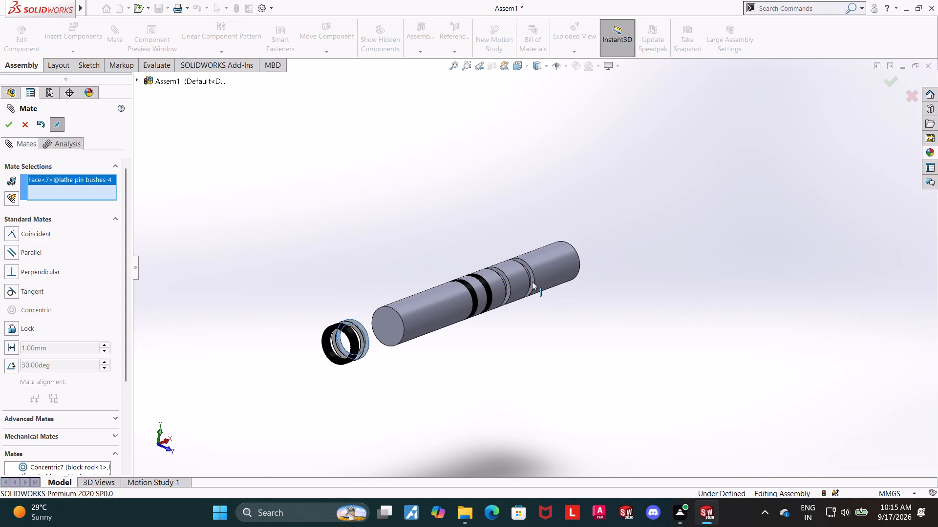
ctrl+scroll(532, 283, down, 7)
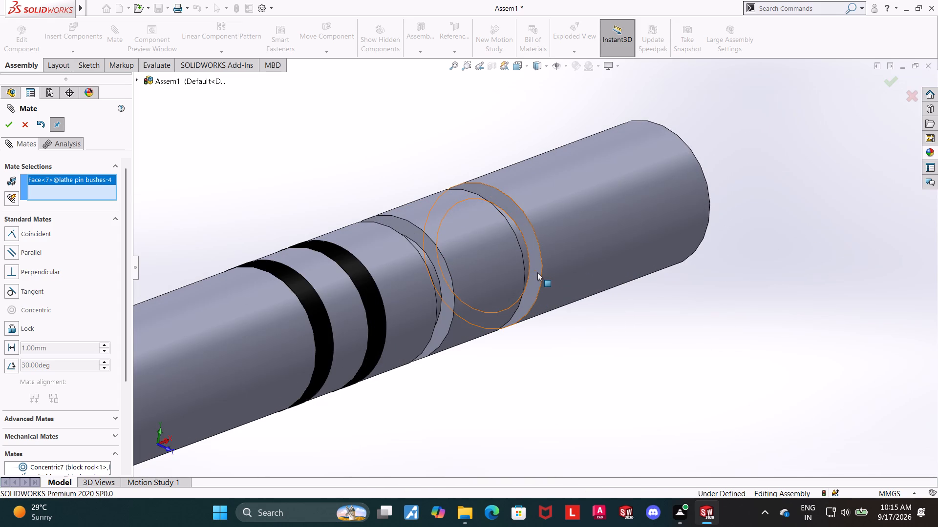
click(537, 272)
scroll(513, 271, up, 6)
click(11, 125)
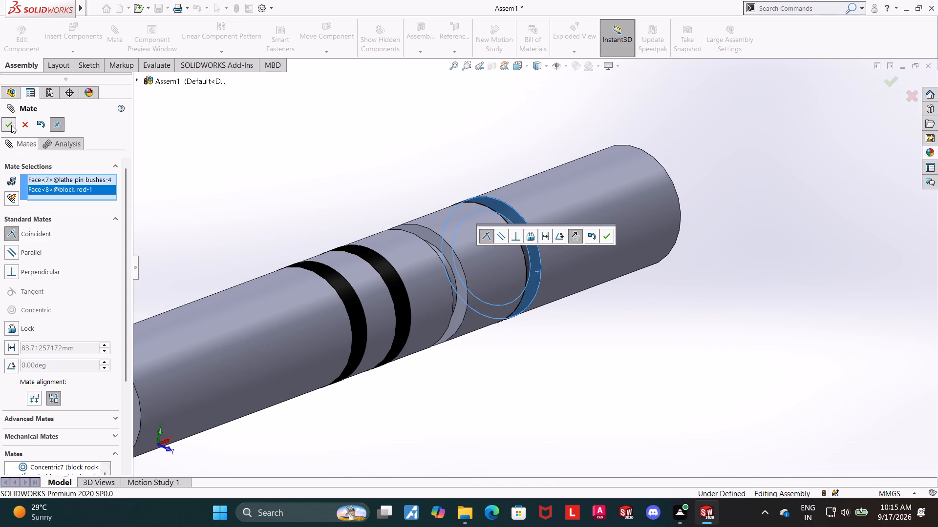
Mate the side face of lathe pin bushes<2> coincident with the side wall of the block rod's third groove.
scroll(395, 254, up, 6)
scroll(374, 311, down, 8)
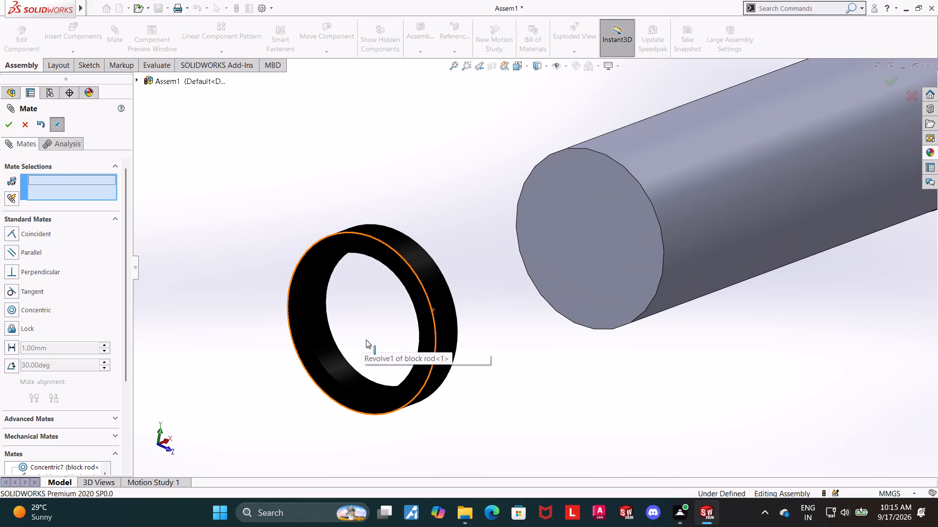
click(421, 365)
scroll(671, 350, up, 8)
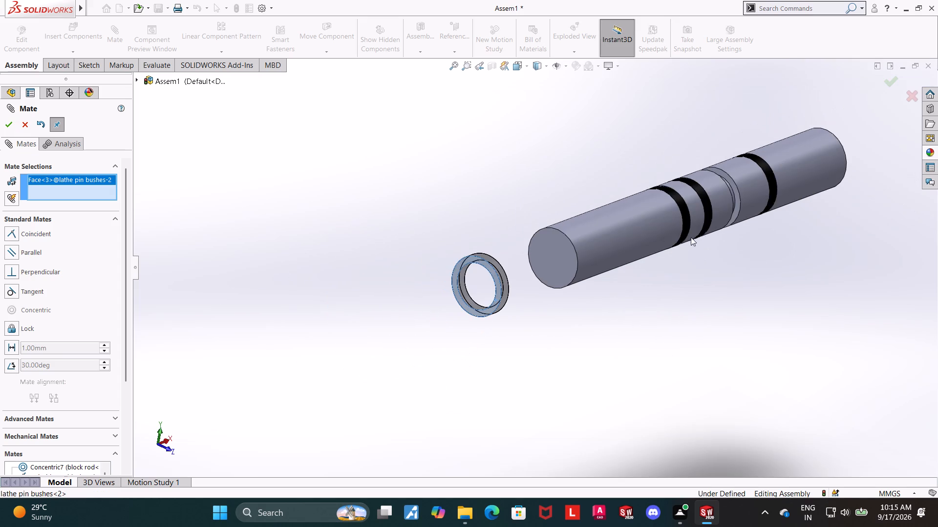
middle_drag(671, 254, 579, 312)
scroll(680, 219, down, 6)
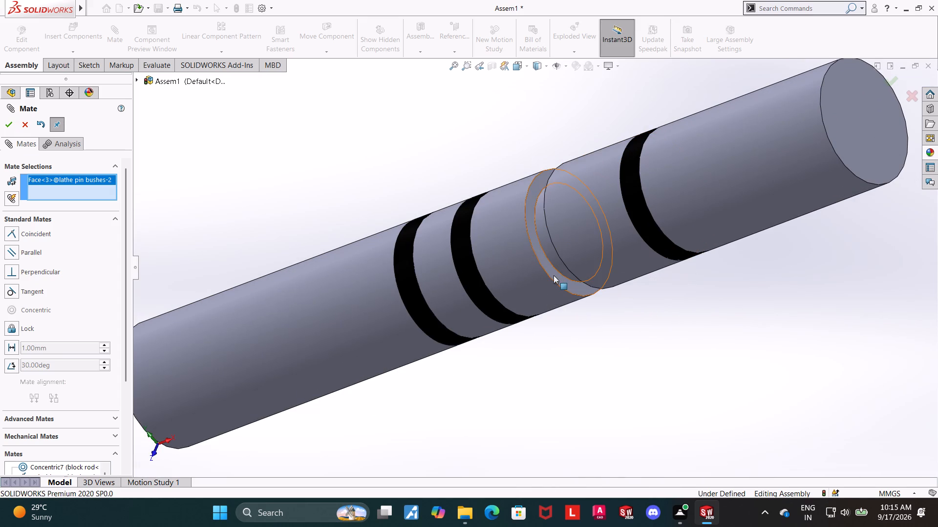
ctrl+click(554, 275)
click(11, 126)
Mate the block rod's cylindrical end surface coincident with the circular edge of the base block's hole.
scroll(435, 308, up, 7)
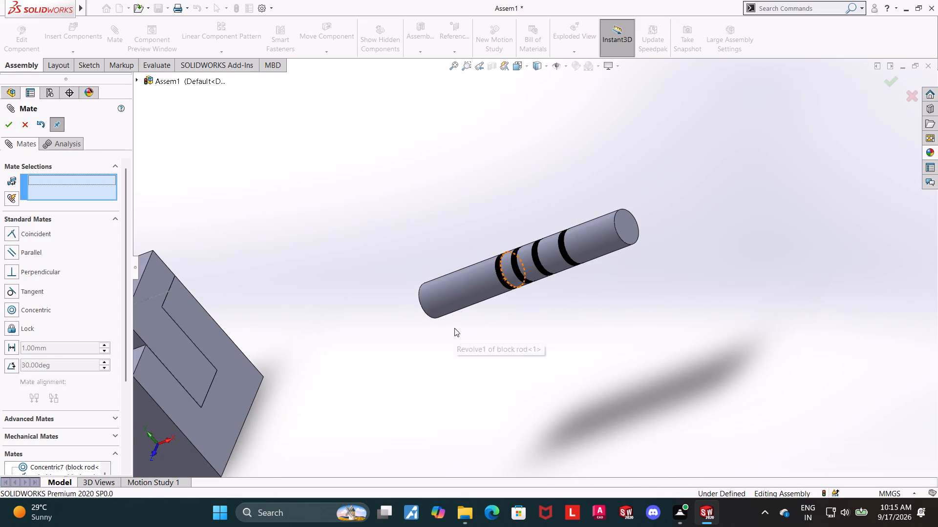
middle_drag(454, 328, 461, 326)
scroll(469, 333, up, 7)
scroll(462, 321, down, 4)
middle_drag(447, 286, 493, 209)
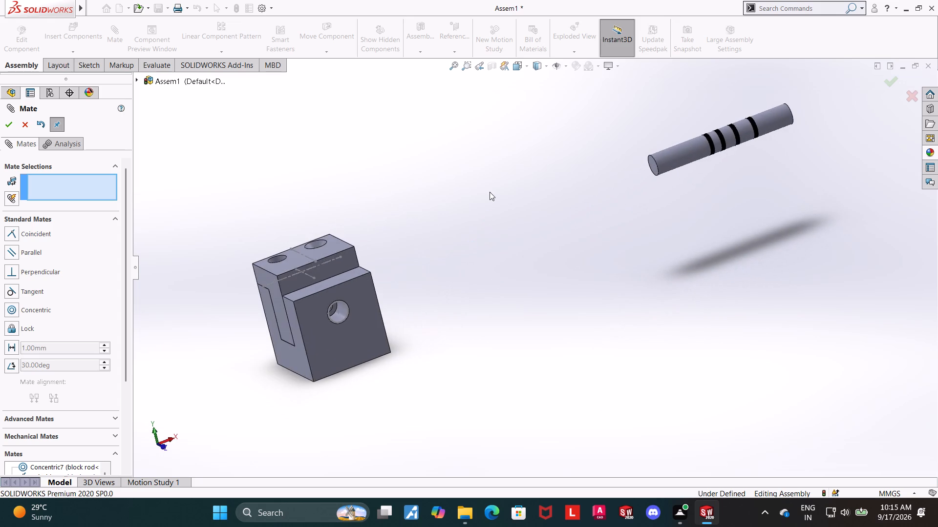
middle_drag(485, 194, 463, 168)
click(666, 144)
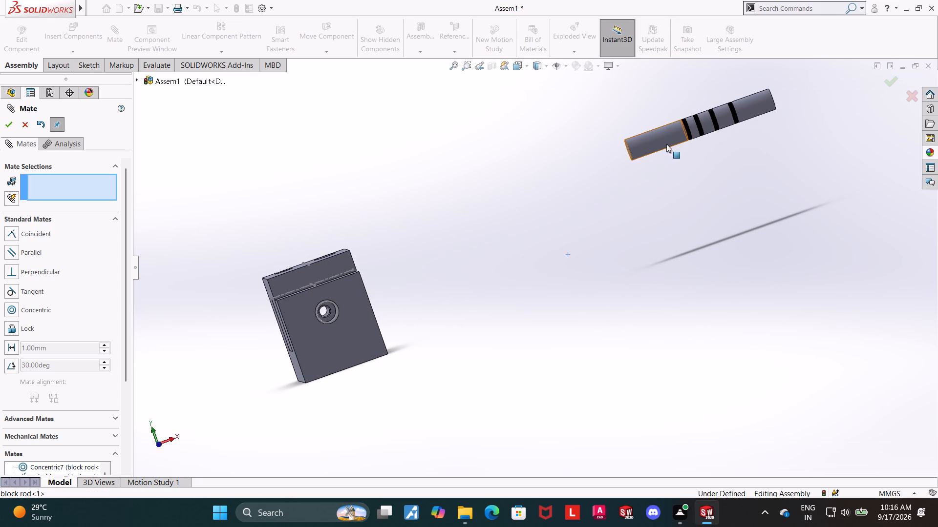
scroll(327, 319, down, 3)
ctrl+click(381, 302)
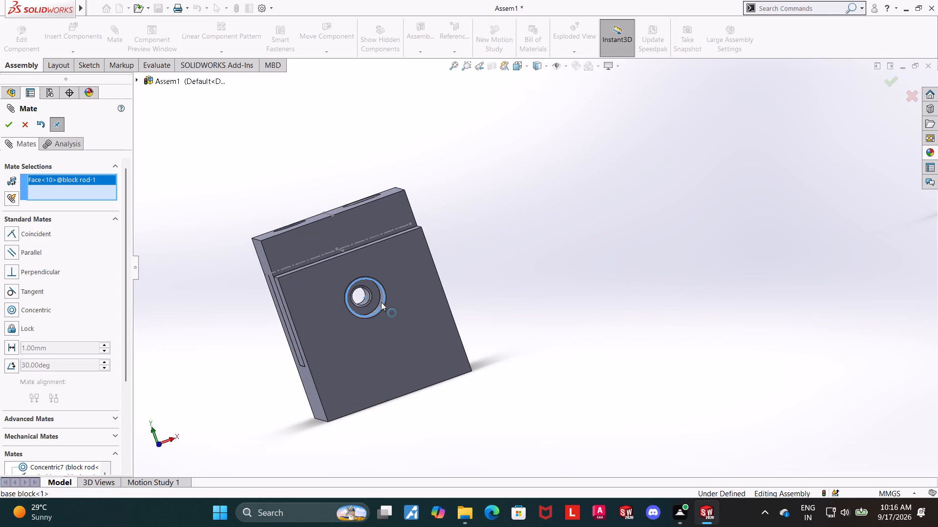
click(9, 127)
Slide the block rod along the hole axis until it stands clear on the base block's lower-step side, and finish mating.
middle_drag(600, 262, 622, 254)
scroll(622, 254, up, 2)
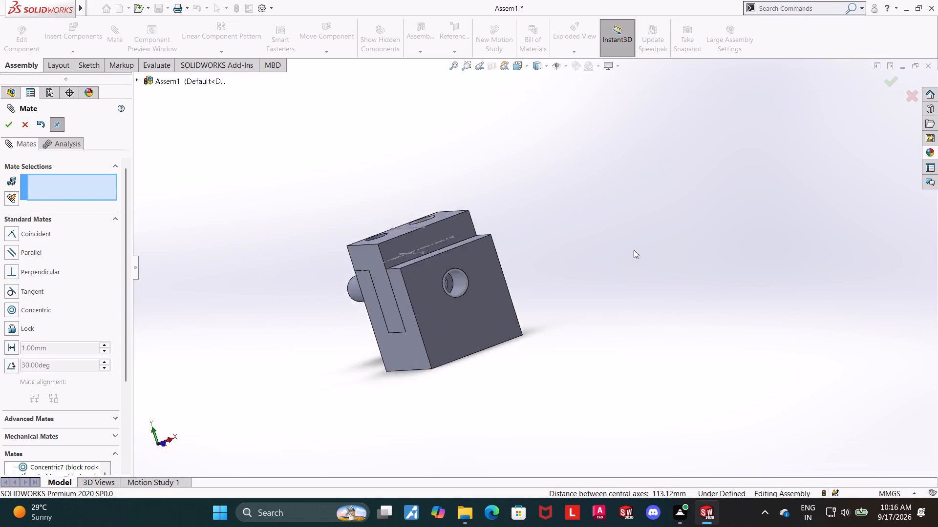
scroll(634, 250, up, 8)
middle_drag(540, 291, 614, 279)
scroll(613, 277, up, 1)
scroll(547, 274, down, 8)
scroll(295, 235, down, 3)
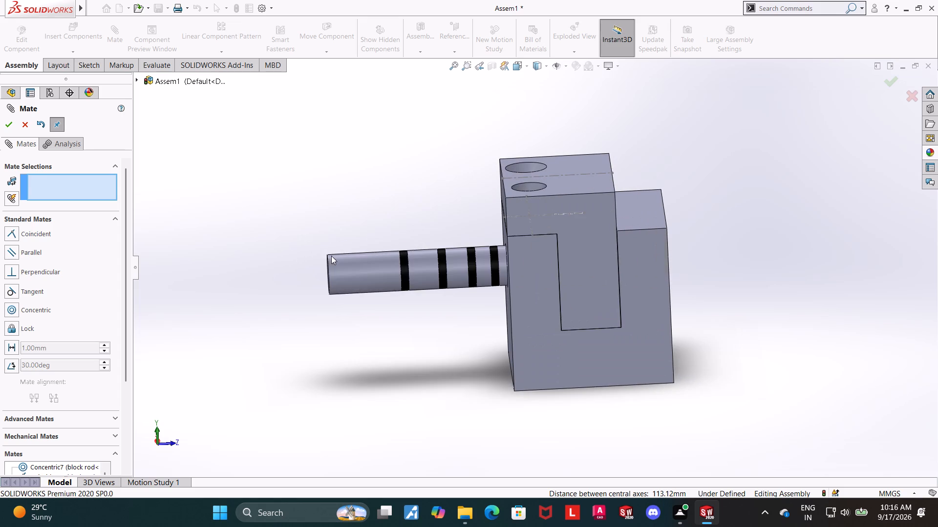
drag(348, 279, 704, 259)
scroll(759, 318, up, 3)
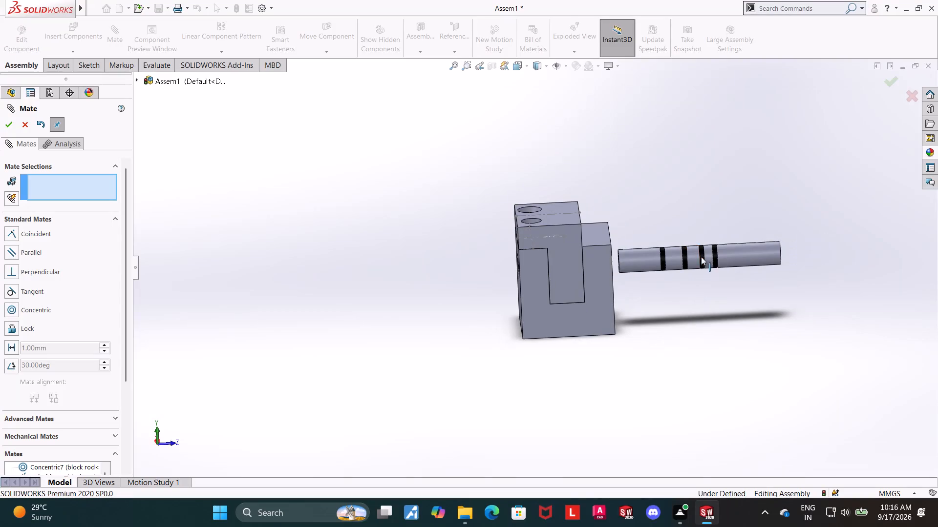
middle_drag(788, 219, 752, 263)
click(30, 121)
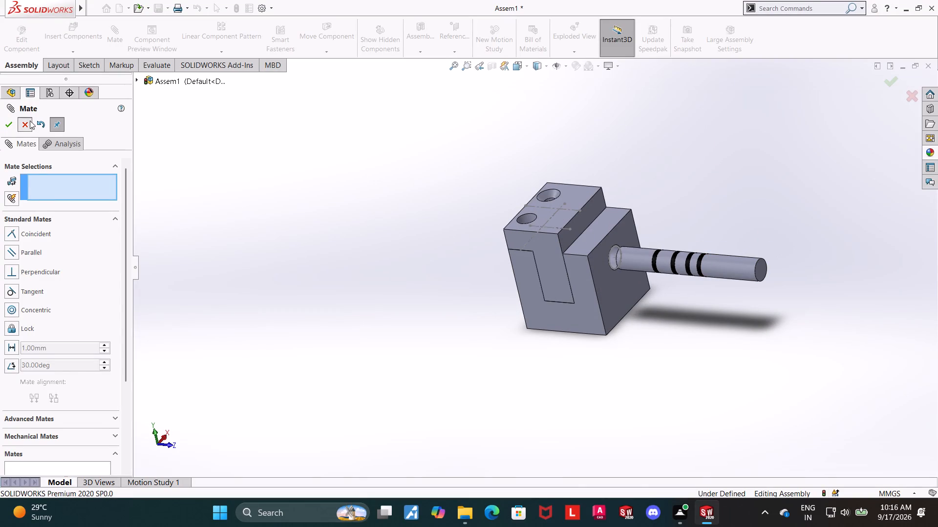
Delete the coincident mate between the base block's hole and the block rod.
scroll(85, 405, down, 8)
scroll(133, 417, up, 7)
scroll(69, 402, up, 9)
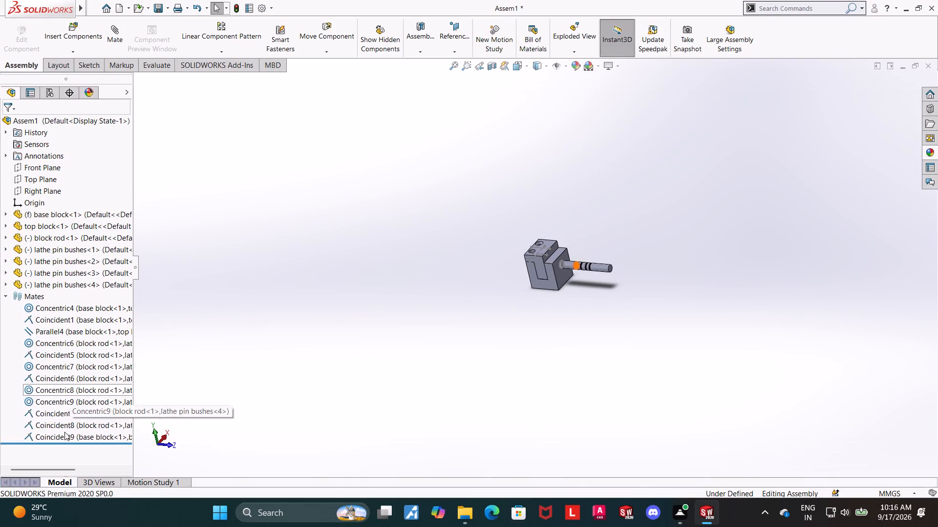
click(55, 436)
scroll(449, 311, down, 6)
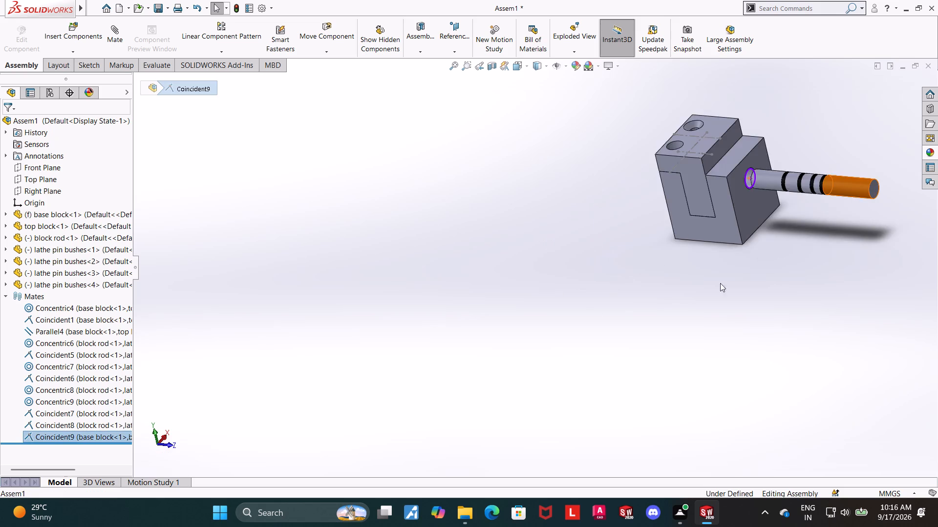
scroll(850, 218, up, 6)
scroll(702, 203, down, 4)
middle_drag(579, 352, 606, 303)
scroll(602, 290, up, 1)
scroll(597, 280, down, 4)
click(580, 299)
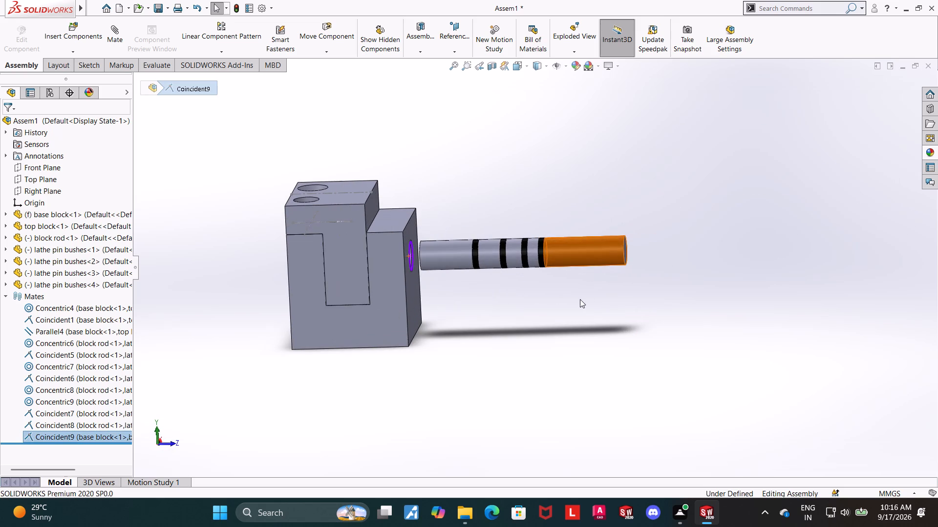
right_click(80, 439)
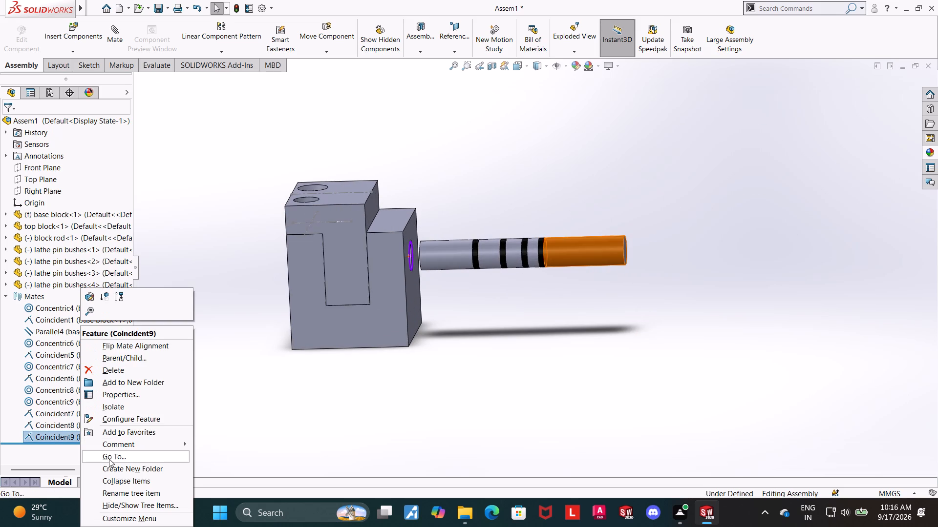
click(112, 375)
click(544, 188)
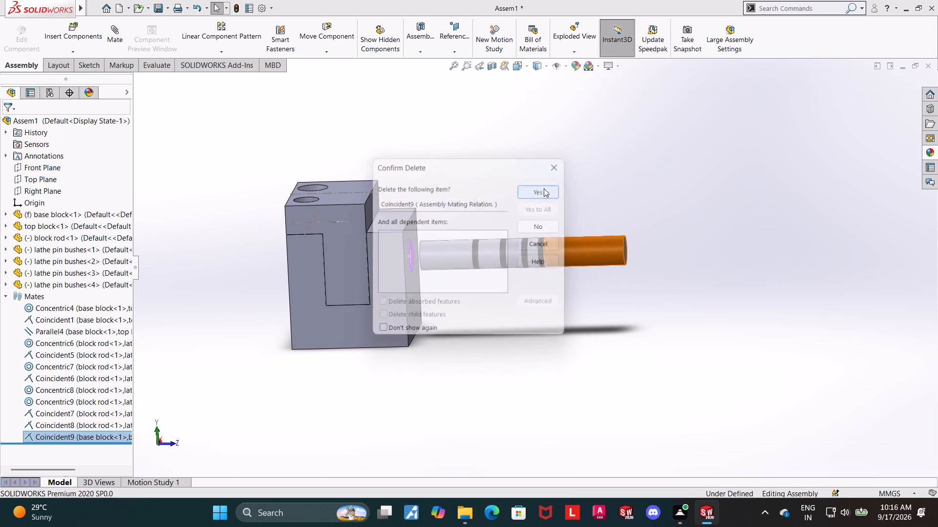
Rotate the block rod end for end about the X axis with the move triad, so its long plain end faces the base block.
right_click(566, 250)
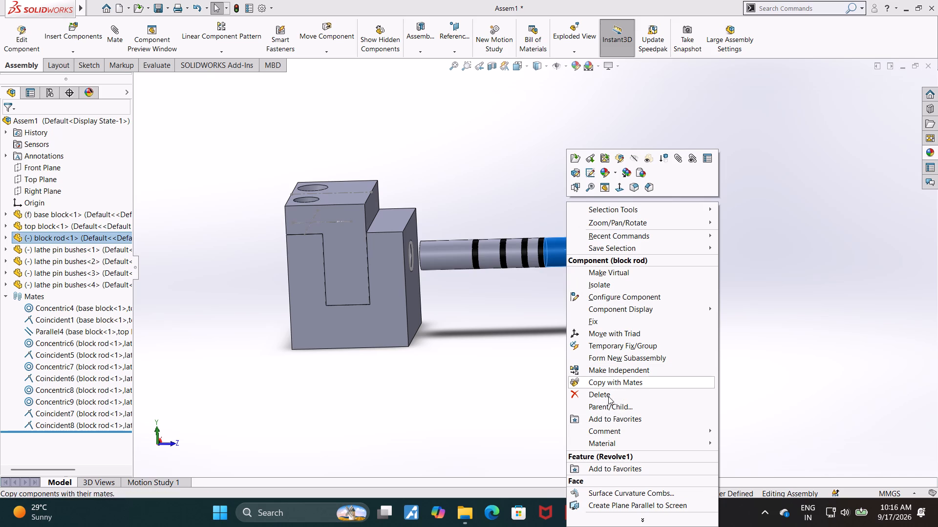
click(601, 331)
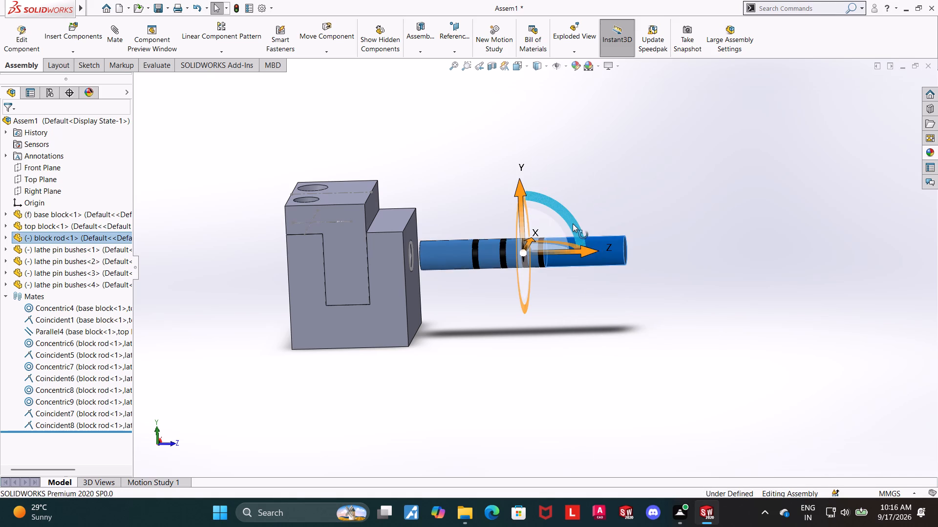
drag(573, 223, 397, 329)
click(652, 345)
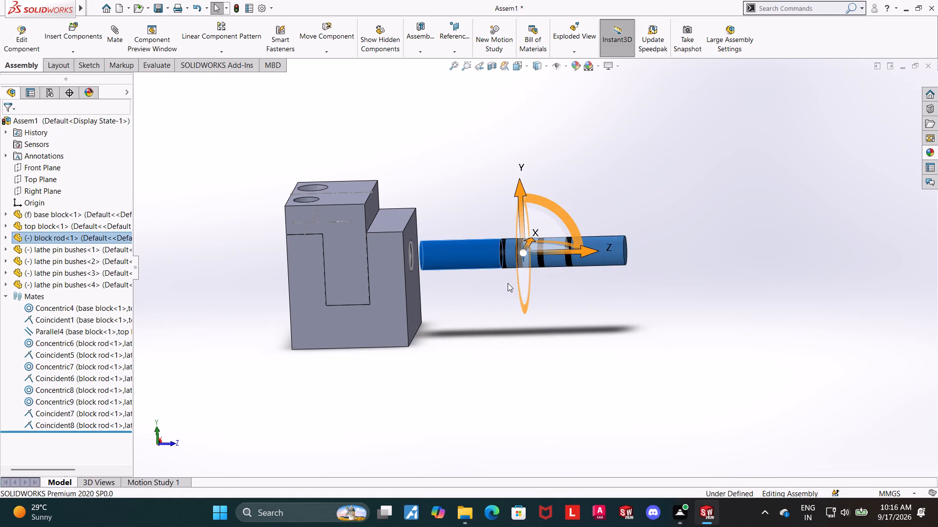
Add a concentric mate between the block rod's long plain cylindrical surface and the base block's 1/2 diameter hole.
scroll(431, 233, down, 4)
click(492, 295)
middle_drag(566, 350, 534, 375)
scroll(426, 280, down, 3)
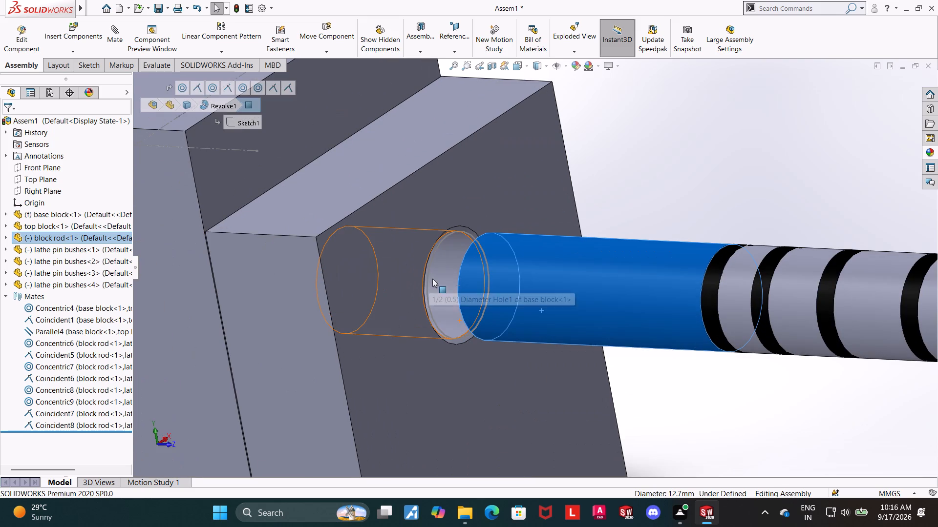
ctrl+click(432, 279)
click(115, 32)
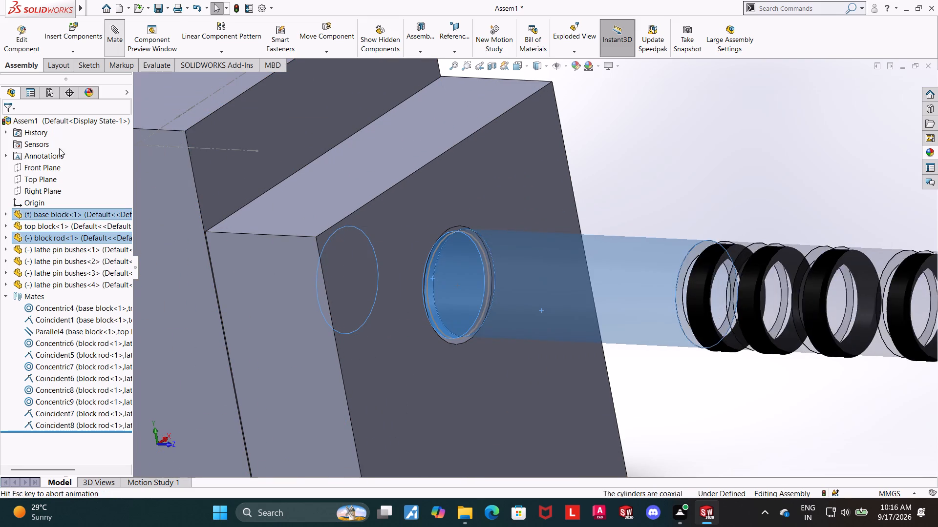
click(7, 121)
Pull the block rod out of the hole and mate its plain end face coincident with the top block's face inside the hole.
scroll(402, 230, up, 5)
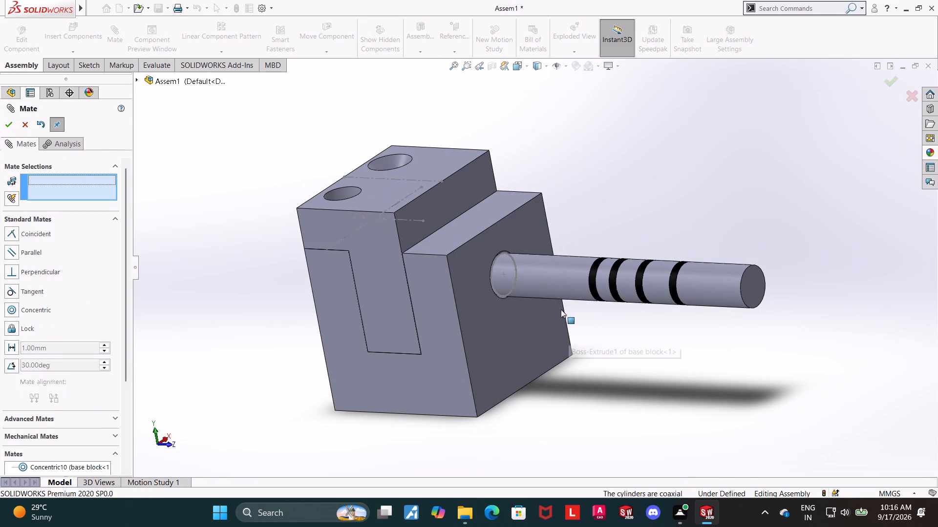
drag(557, 290, 648, 309)
middle_drag(565, 329, 621, 330)
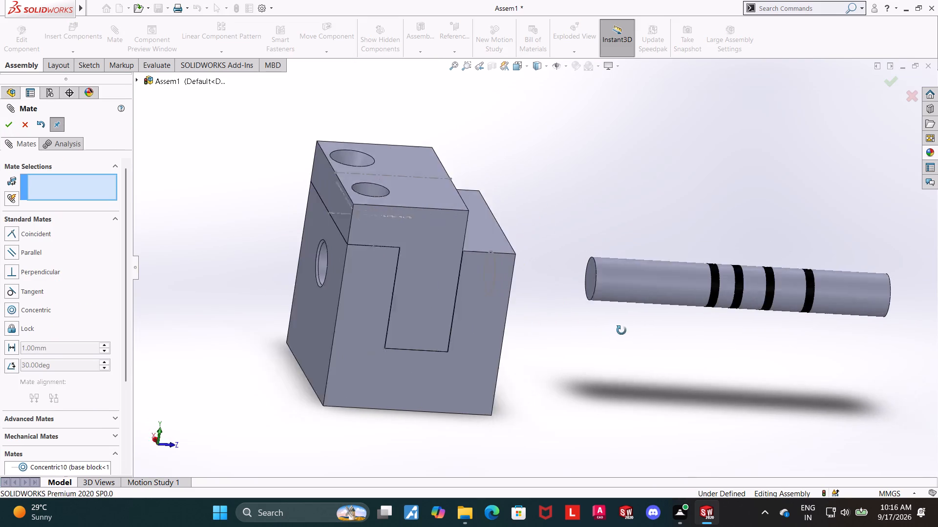
middle_drag(621, 330, 643, 335)
click(597, 273)
scroll(644, 332, up, 1)
middle_drag(632, 332, 501, 320)
scroll(560, 284, down, 6)
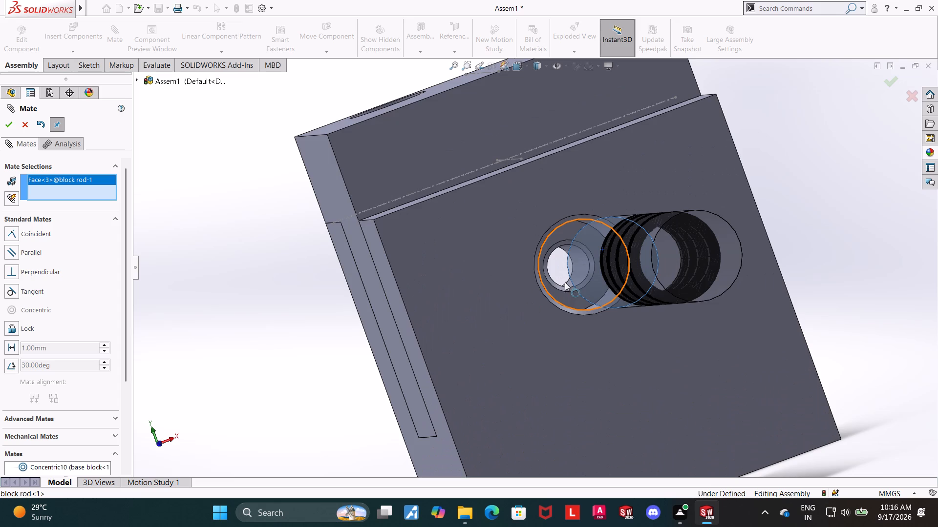
scroll(571, 289, down, 5)
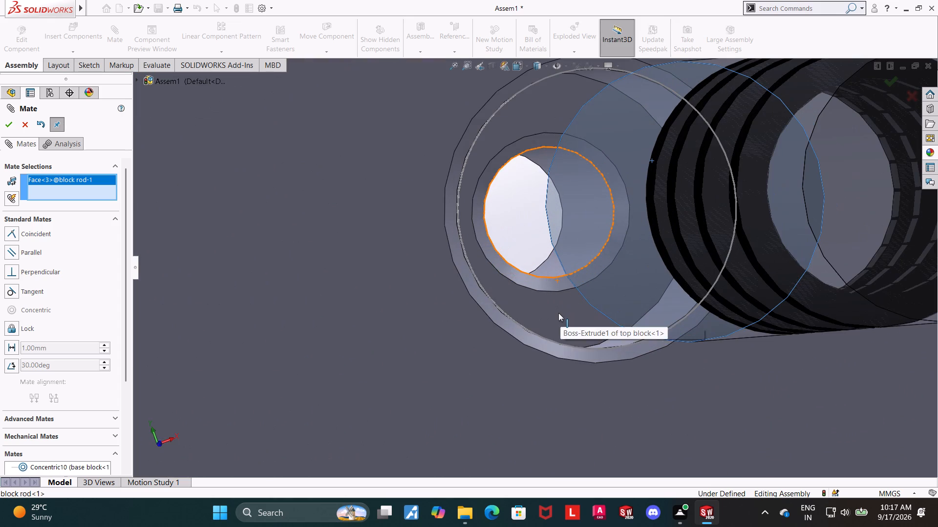
middle_drag(566, 310, 580, 317)
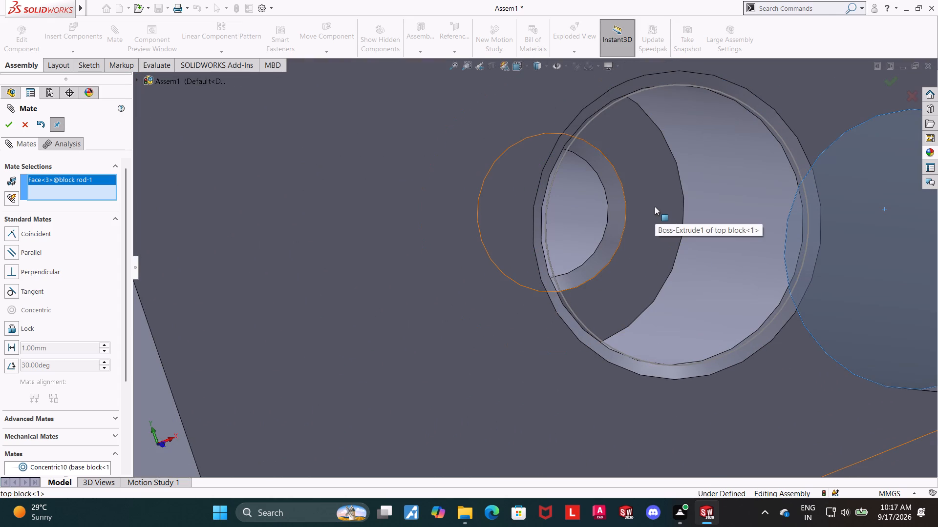
ctrl+click(660, 188)
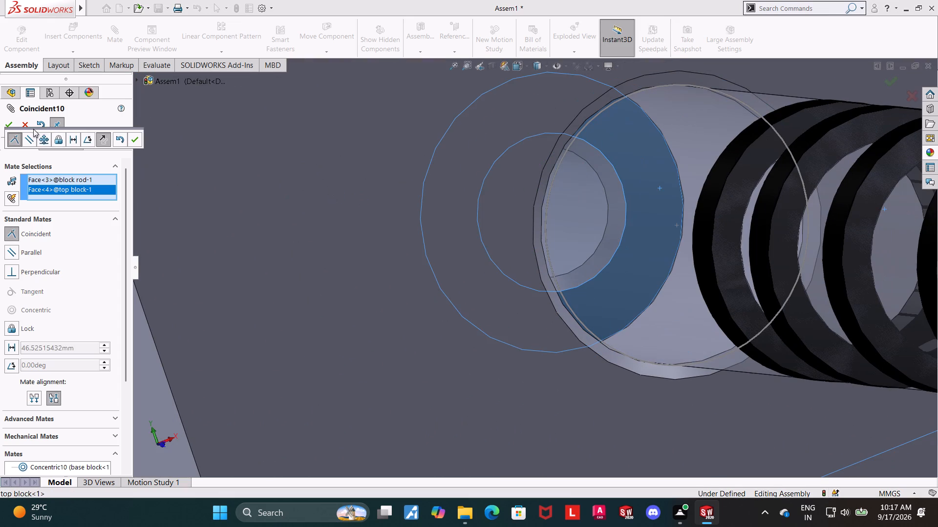
click(9, 124)
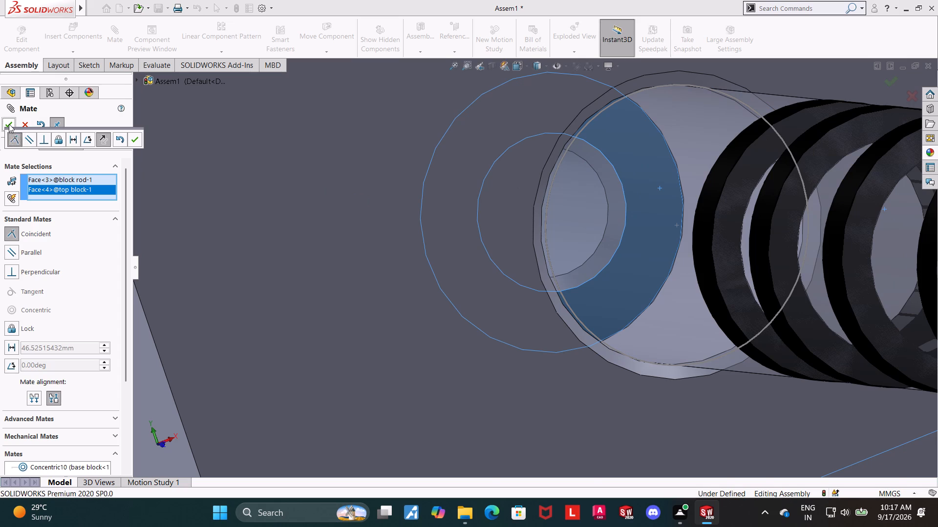
scroll(498, 210, up, 7)
middle_drag(748, 324, 787, 317)
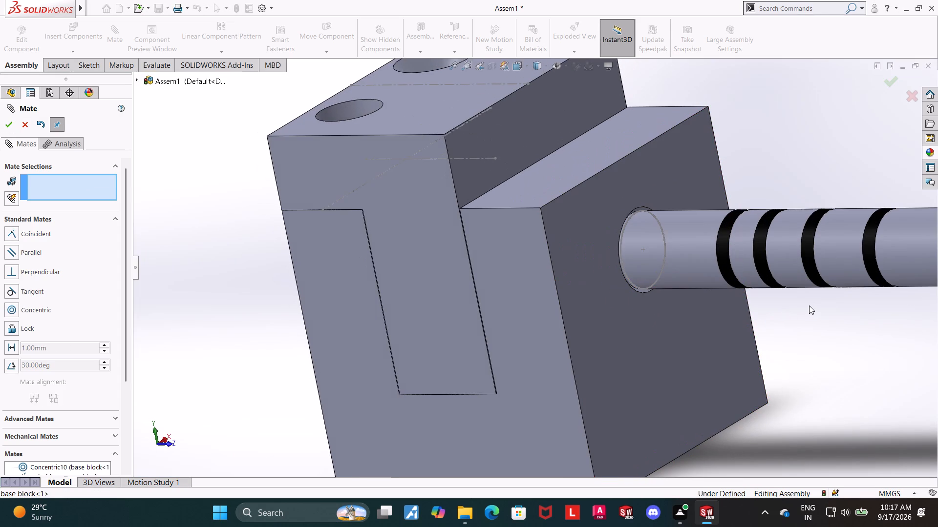
scroll(811, 304, up, 5)
middle_drag(732, 304, 754, 296)
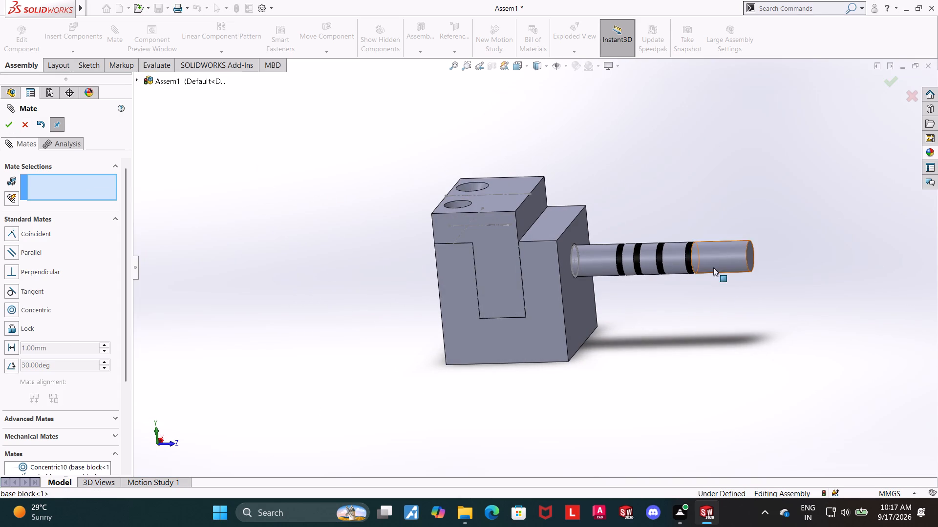
Try to pull the mated block rod out of the blocks to check its mates, and leave the Mate command.
drag(721, 255, 811, 244)
click(763, 334)
drag(733, 262, 734, 247)
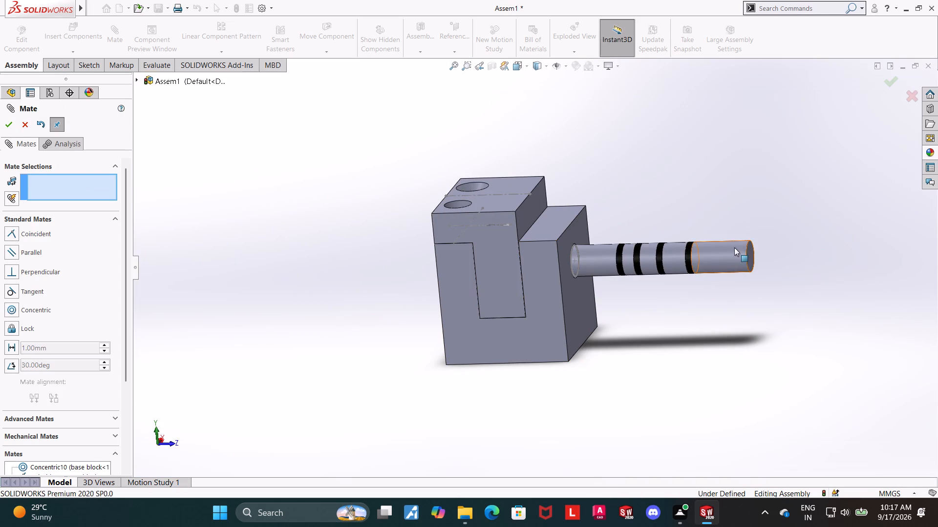
drag(734, 247, 735, 244)
click(20, 128)
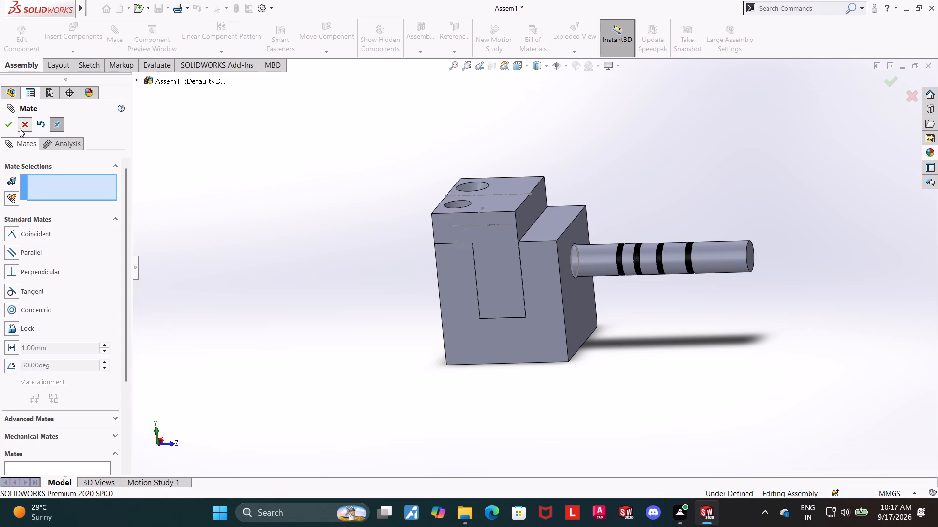
Insert the female lathe part into the assembly, just beyond the block rod's free end.
click(82, 19)
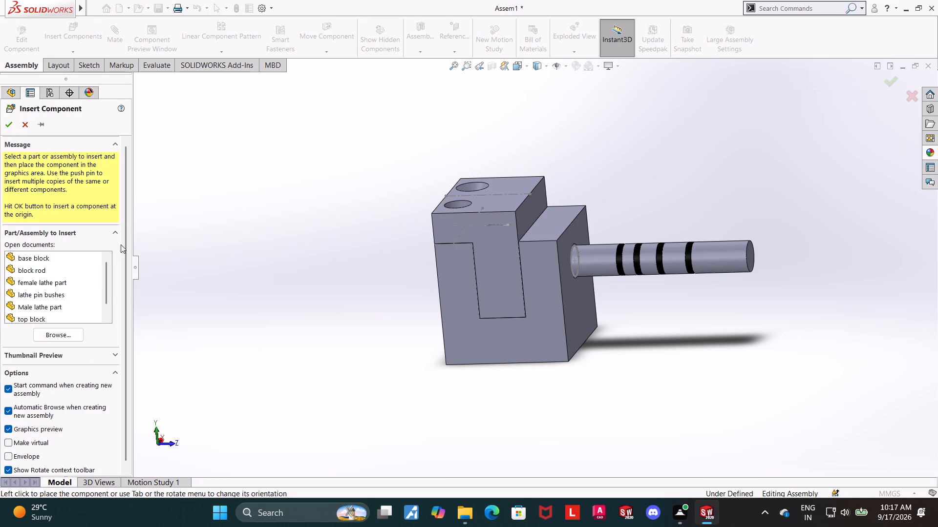
click(48, 283)
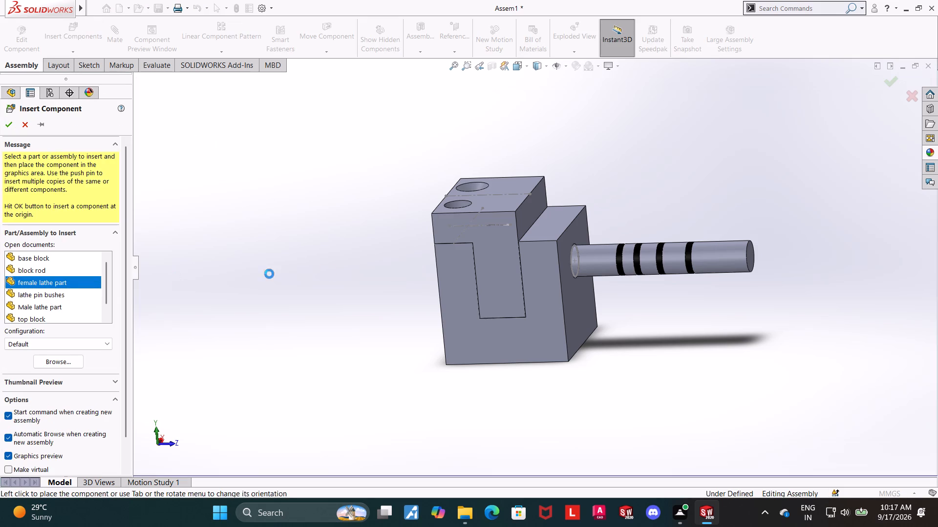
click(827, 250)
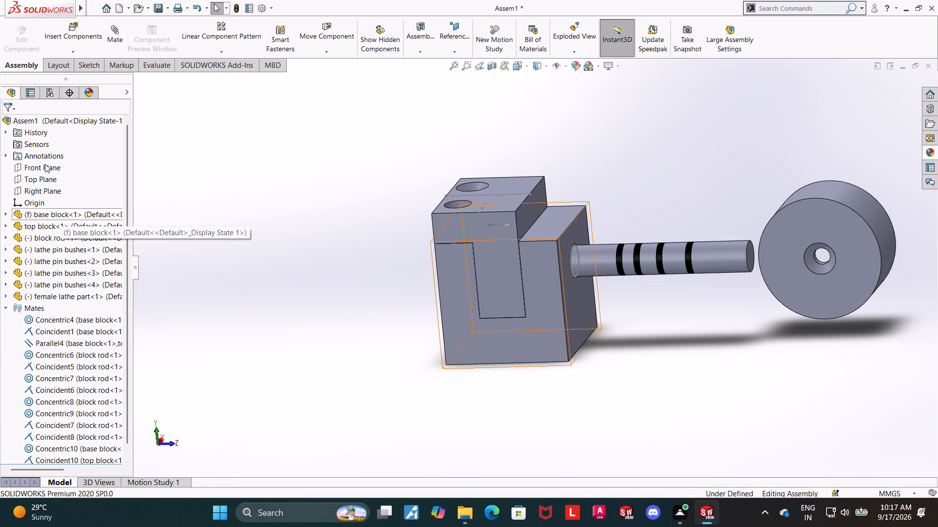
Insert the Male lathe part into the assembly, beside the block rod's free end and the female lathe part.
click(73, 32)
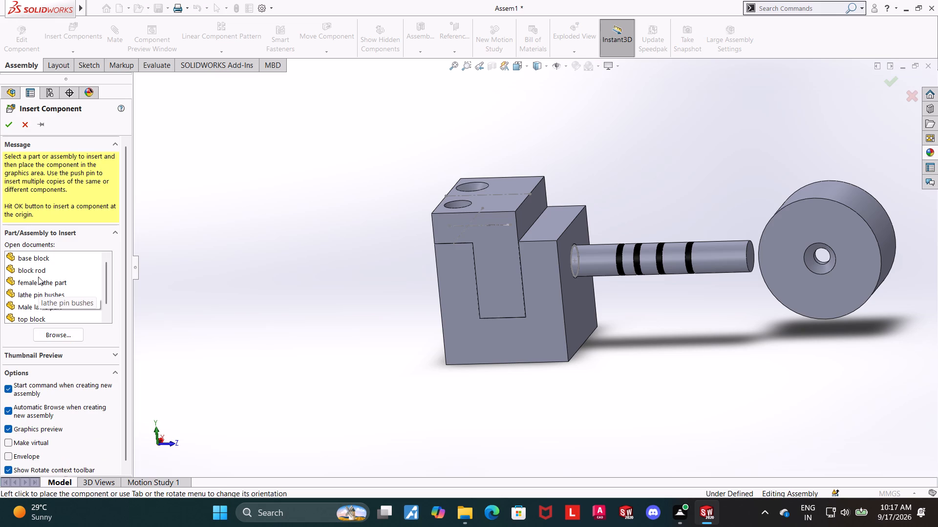
click(39, 308)
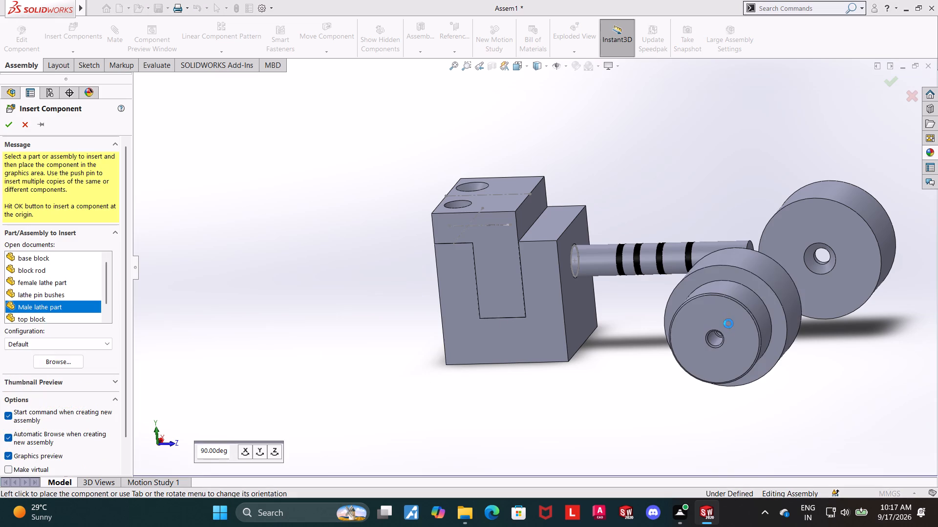
click(728, 324)
Move the female and Male lathe parts apart so both sit clear of the block rod and each other.
scroll(800, 356, up, 2)
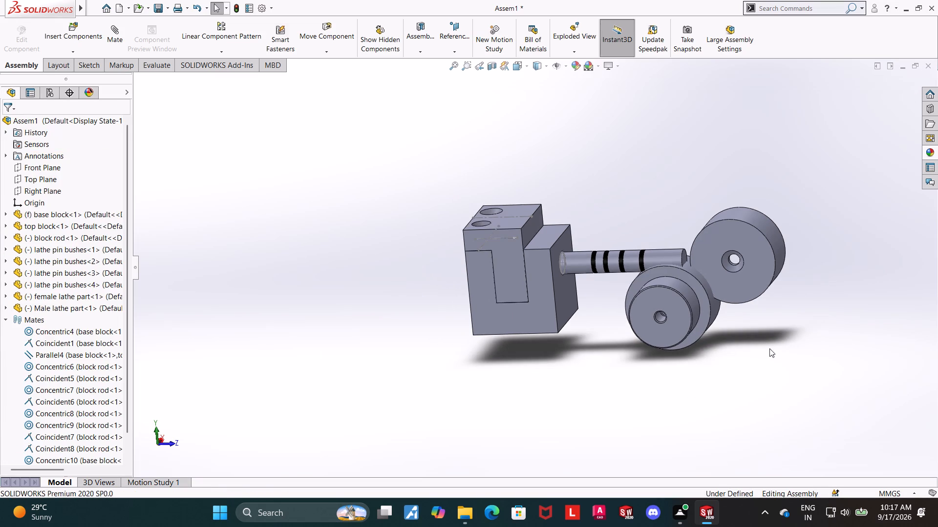
middle_drag(768, 334, 752, 390)
drag(746, 286, 804, 184)
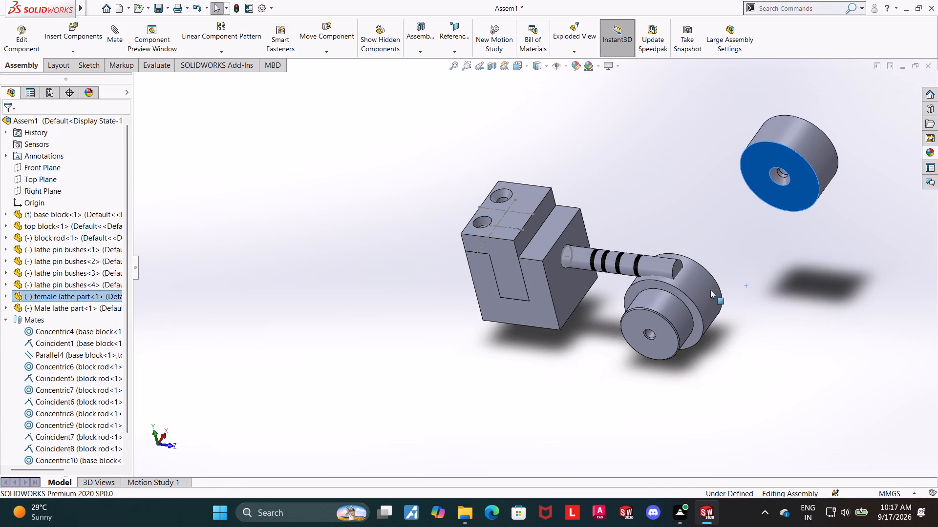
drag(711, 289, 691, 391)
click(748, 347)
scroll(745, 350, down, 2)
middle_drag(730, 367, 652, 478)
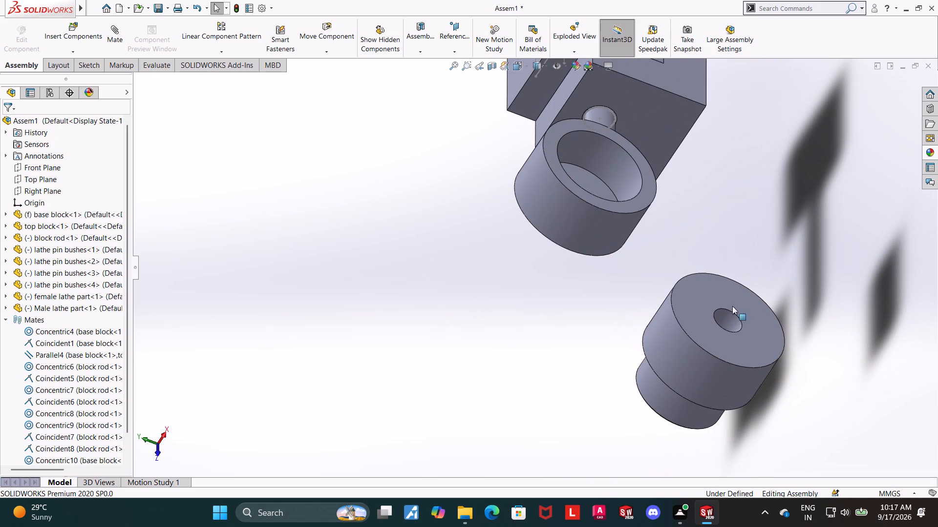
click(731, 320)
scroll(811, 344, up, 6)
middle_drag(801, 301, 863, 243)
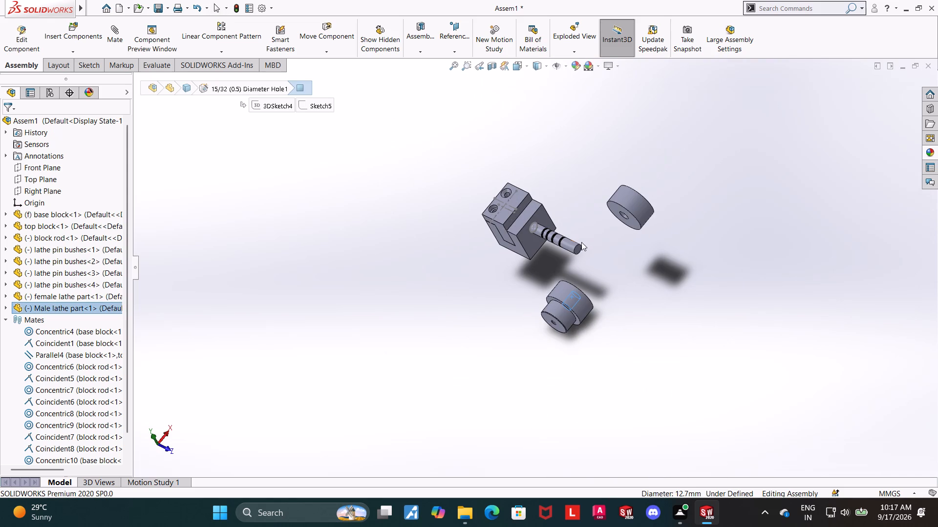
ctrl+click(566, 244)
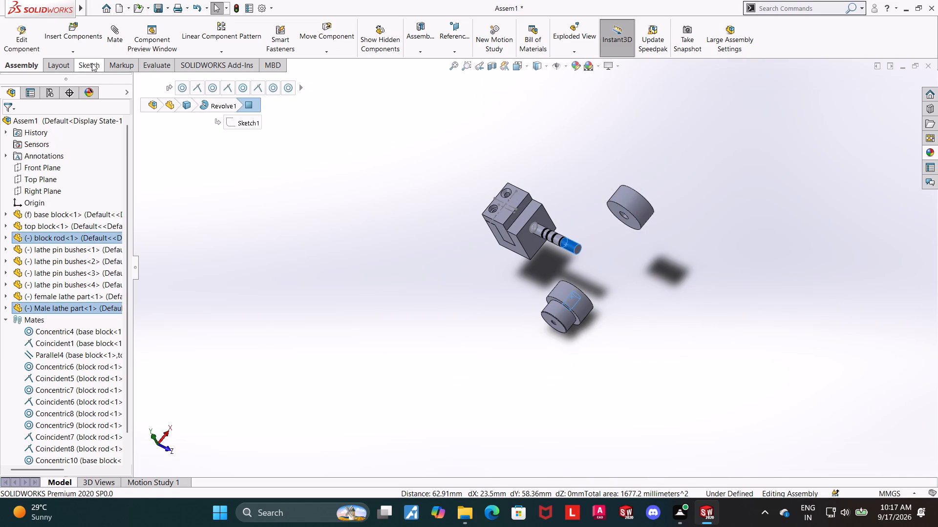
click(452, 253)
Rotate the Male lathe part about the Y axis with the move triad, so its smaller boss faces away from the blocks.
middle_drag(489, 314, 519, 230)
scroll(523, 219, up, 1)
scroll(562, 265, down, 4)
right_click(557, 310)
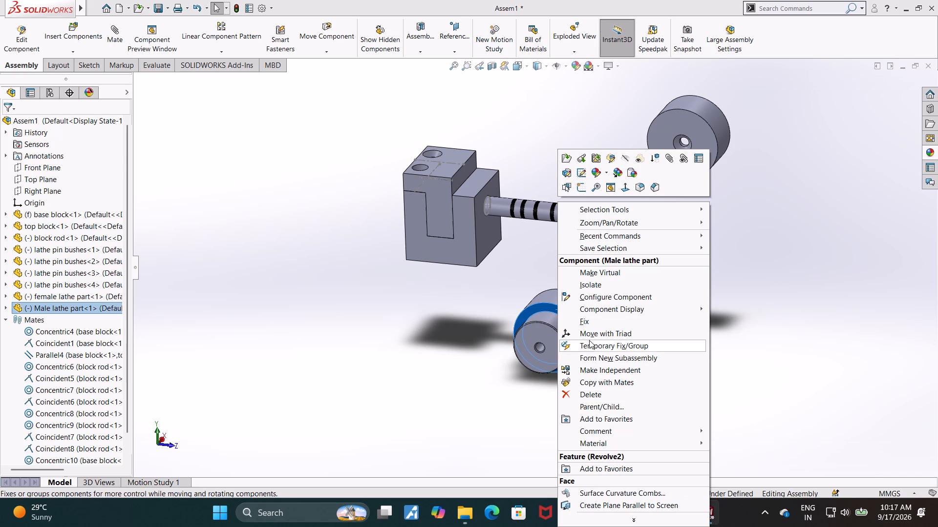
click(589, 337)
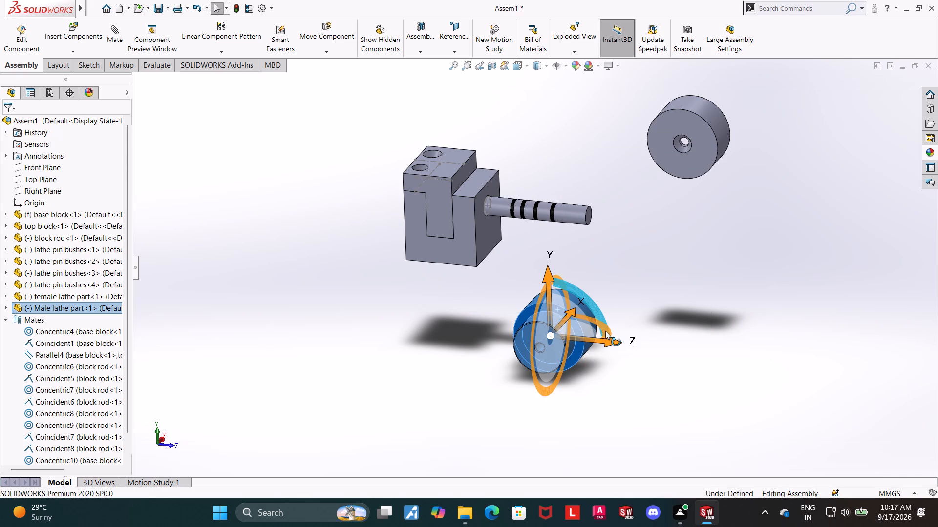
middle_drag(621, 323, 611, 355)
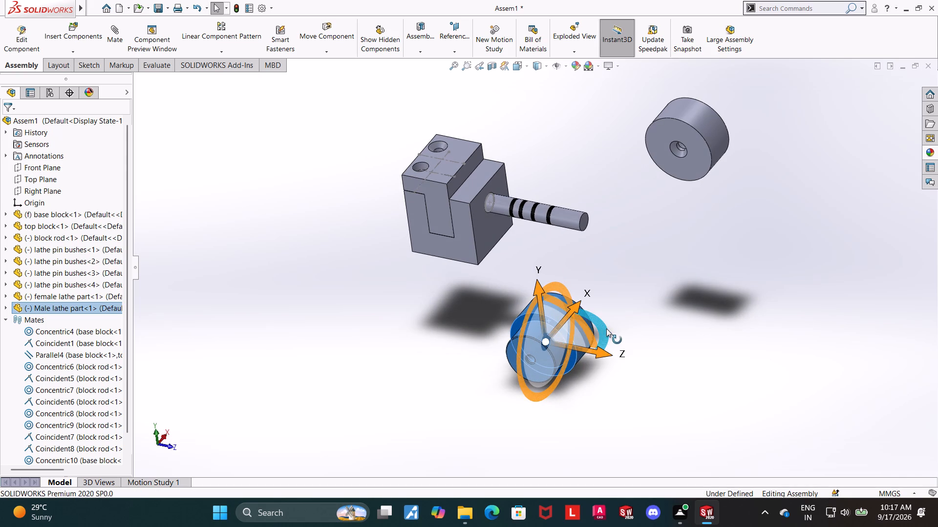
drag(606, 328, 553, 250)
click(667, 294)
Rotate the female lathe part about the Y axis with the move triad, so its open recess faces the blocks.
right_click(705, 139)
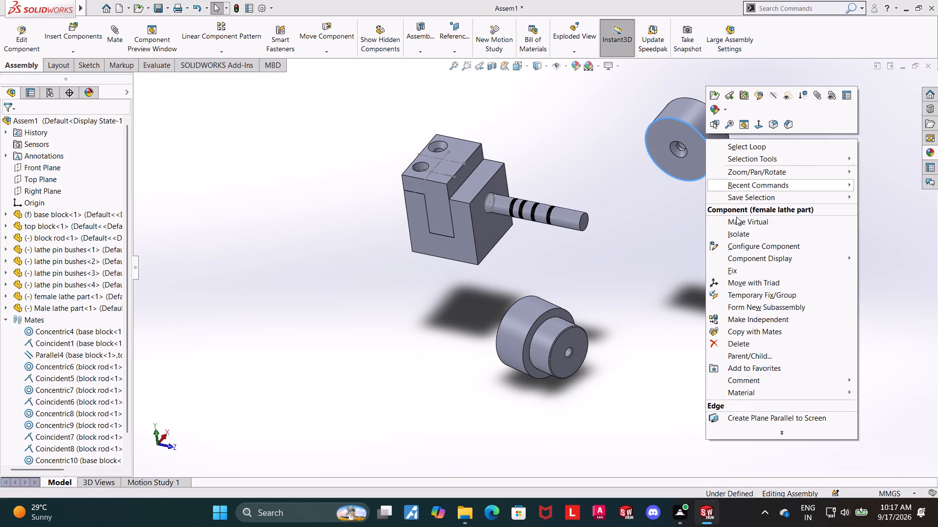
click(740, 282)
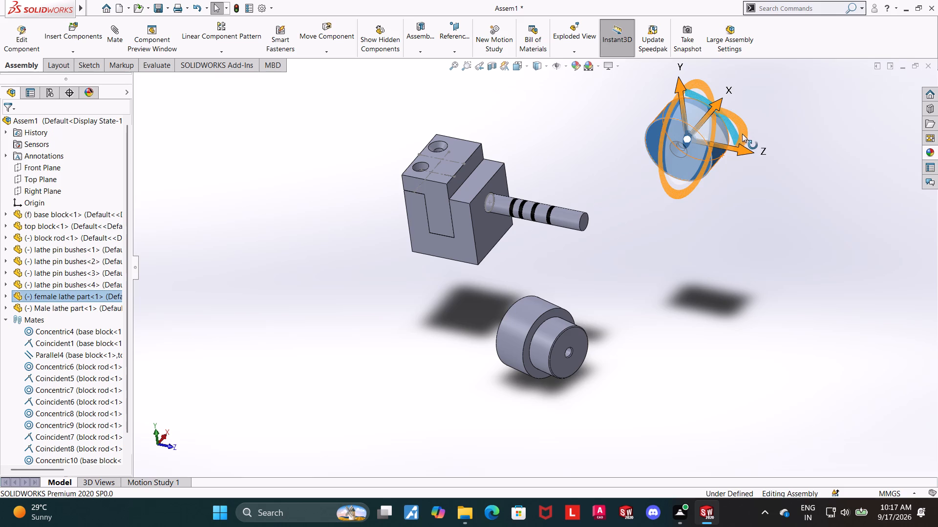
drag(747, 137, 671, 53)
double_click(671, 53)
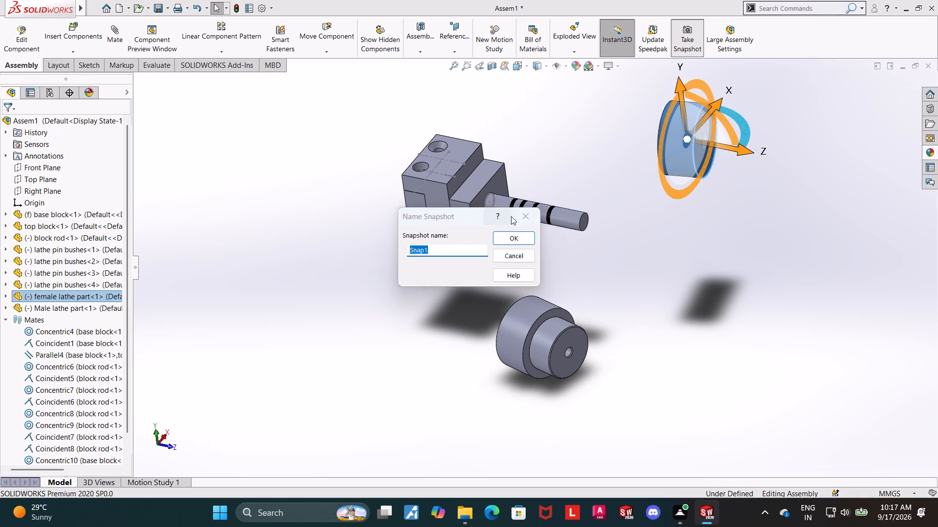
click(530, 216)
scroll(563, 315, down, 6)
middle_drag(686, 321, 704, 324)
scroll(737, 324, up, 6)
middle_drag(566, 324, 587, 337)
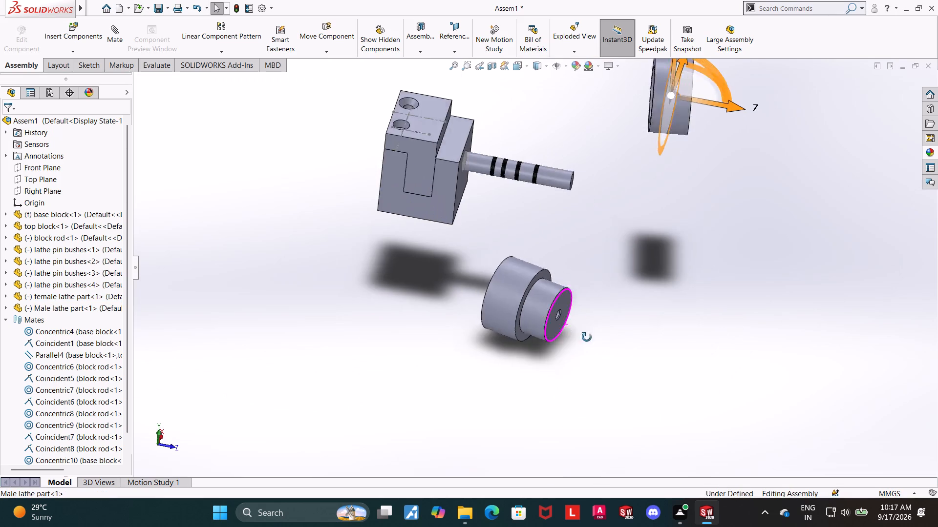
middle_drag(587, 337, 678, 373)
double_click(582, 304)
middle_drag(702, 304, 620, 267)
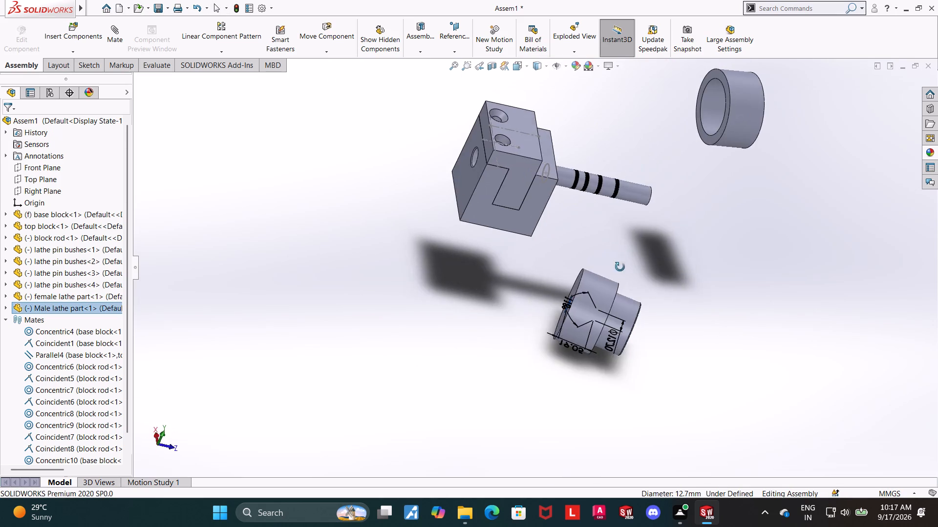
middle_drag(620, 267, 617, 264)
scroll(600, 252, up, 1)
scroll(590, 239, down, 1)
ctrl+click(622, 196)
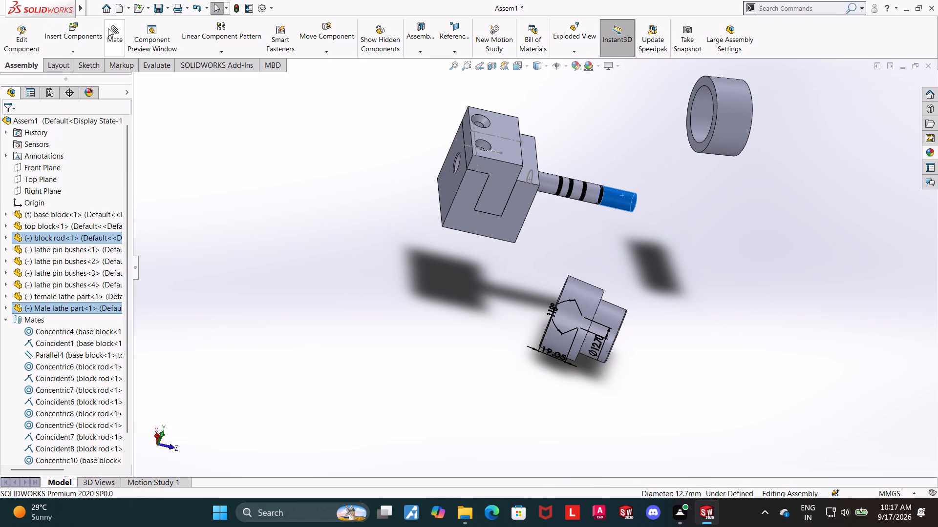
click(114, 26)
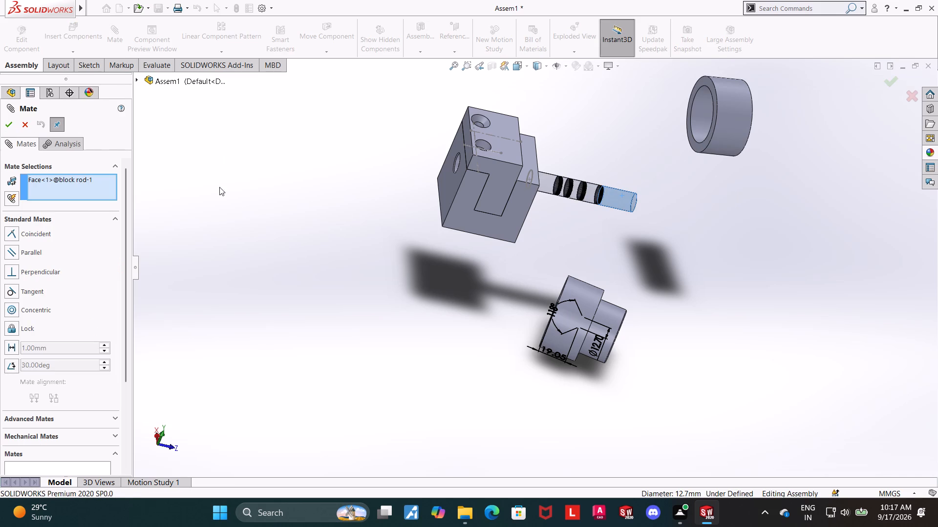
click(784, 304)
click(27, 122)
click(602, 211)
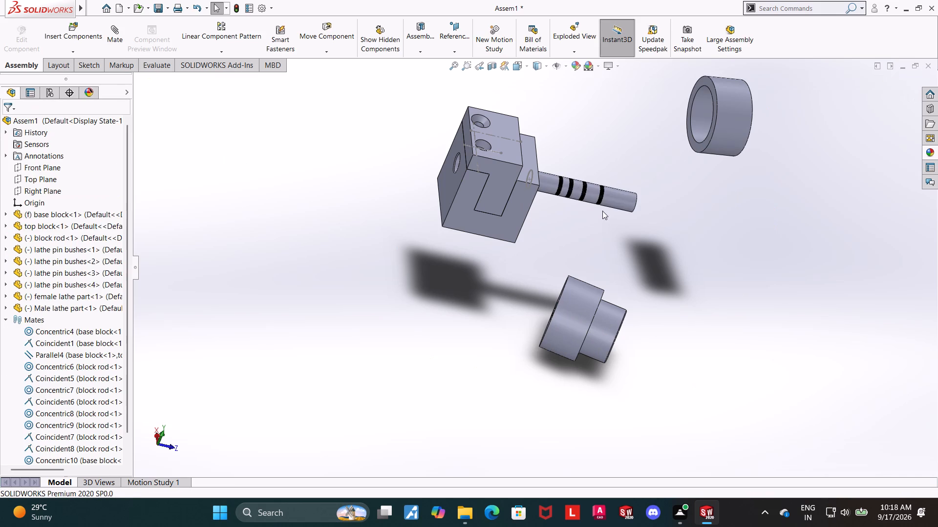
Add a concentric mate between the block rod's free-end cylindrical surface and the larger hole in the Male lathe part's wide face.
click(617, 199)
middle_drag(718, 272, 770, 325)
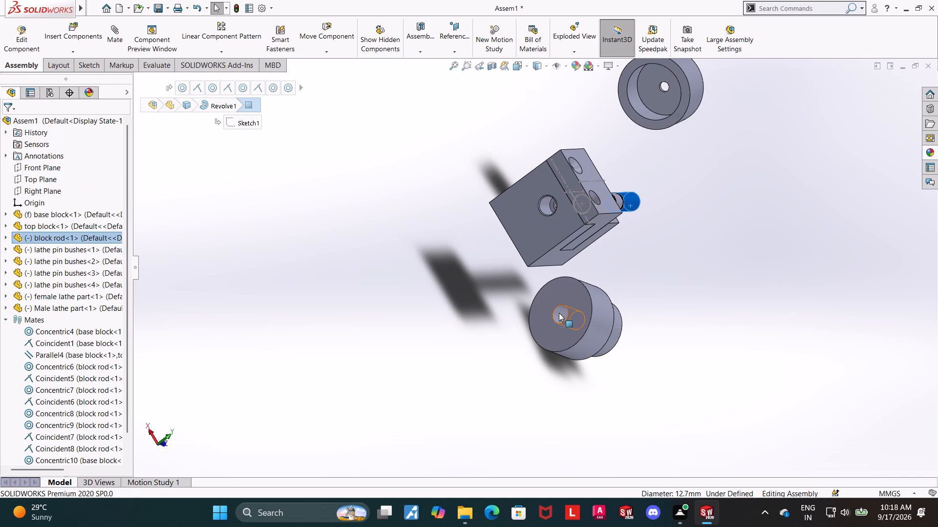
ctrl+click(559, 313)
click(108, 34)
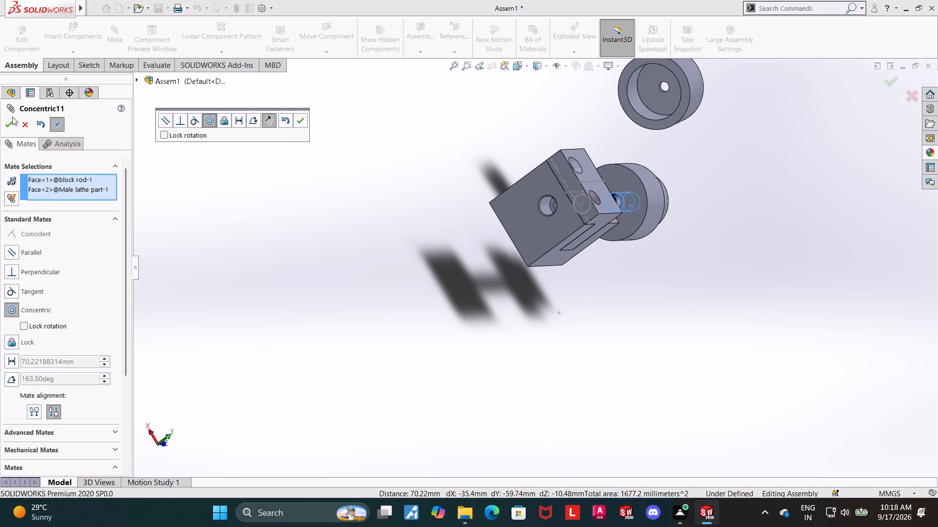
click(12, 117)
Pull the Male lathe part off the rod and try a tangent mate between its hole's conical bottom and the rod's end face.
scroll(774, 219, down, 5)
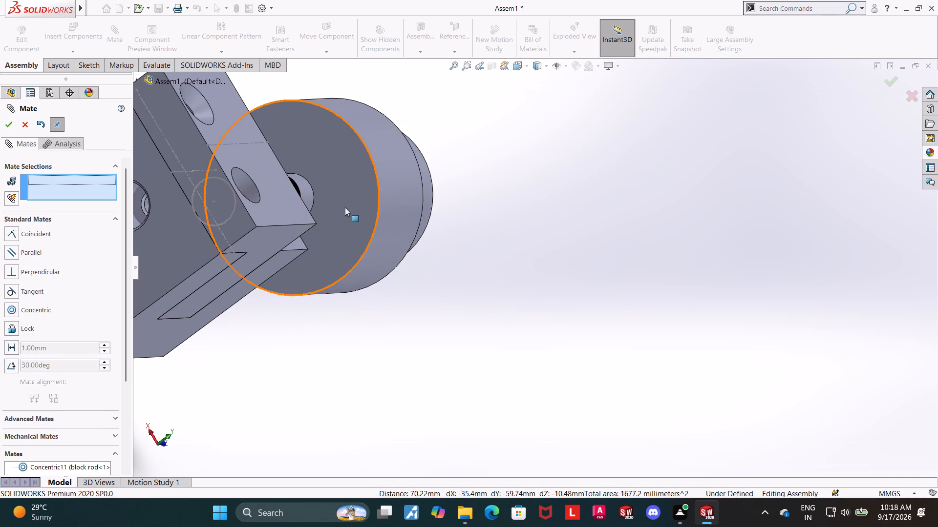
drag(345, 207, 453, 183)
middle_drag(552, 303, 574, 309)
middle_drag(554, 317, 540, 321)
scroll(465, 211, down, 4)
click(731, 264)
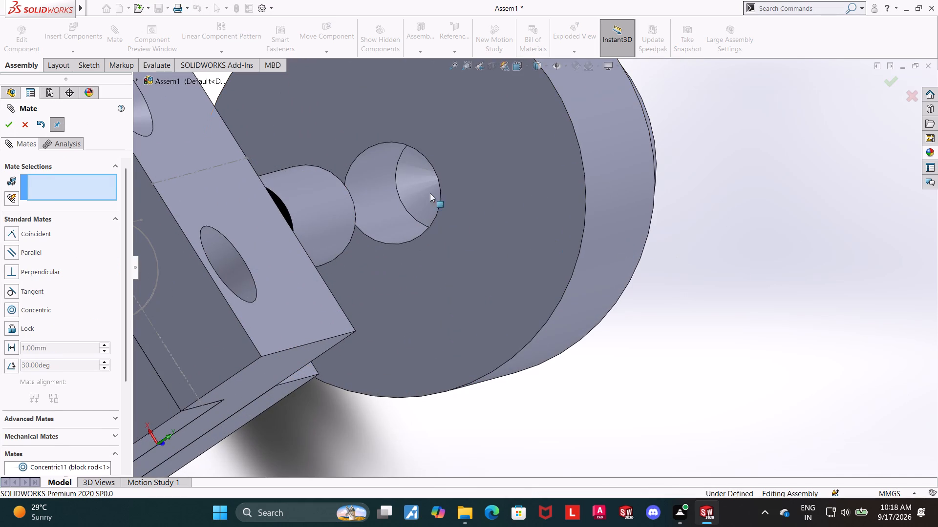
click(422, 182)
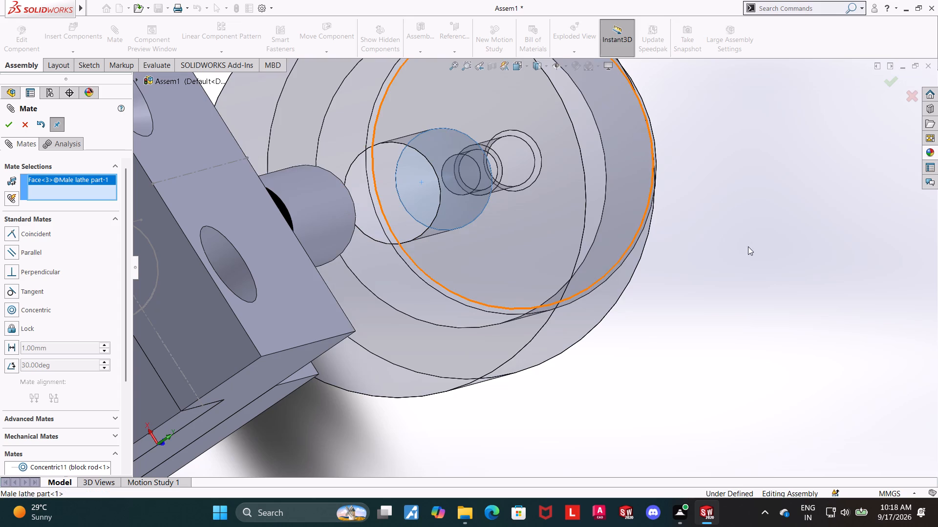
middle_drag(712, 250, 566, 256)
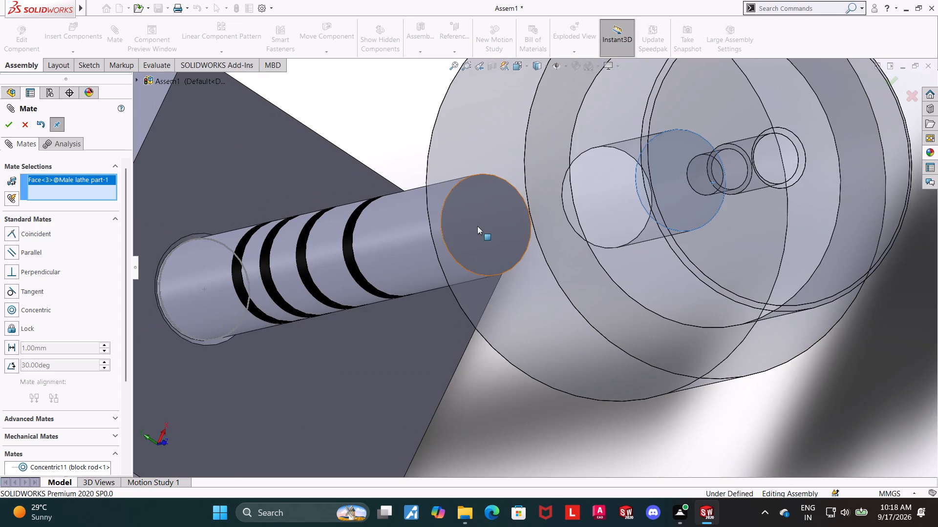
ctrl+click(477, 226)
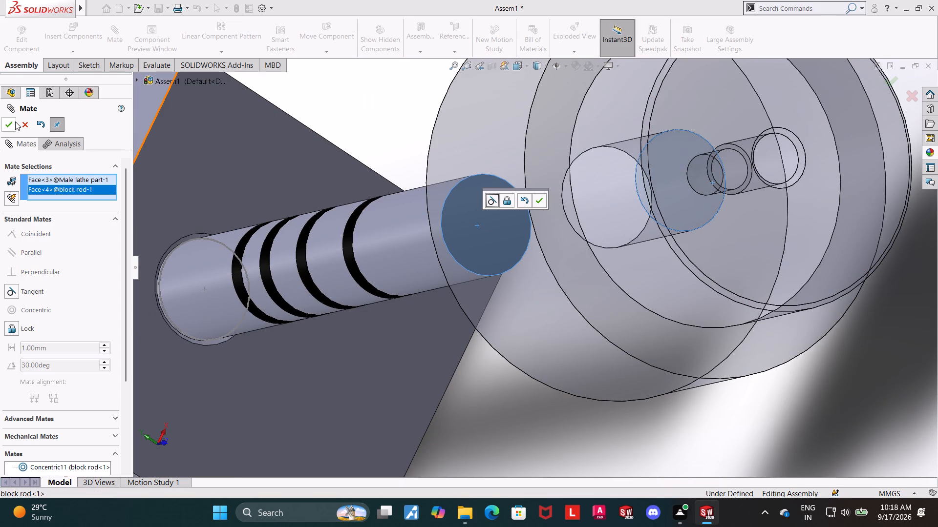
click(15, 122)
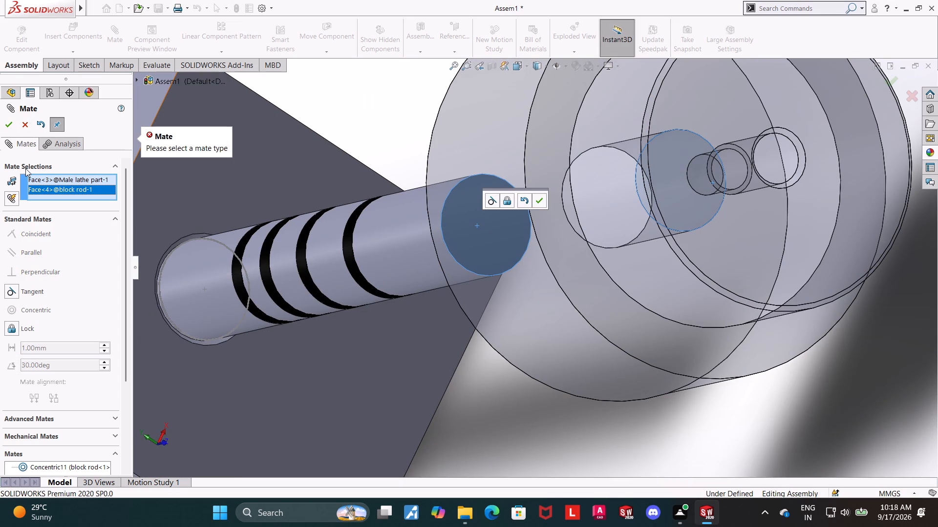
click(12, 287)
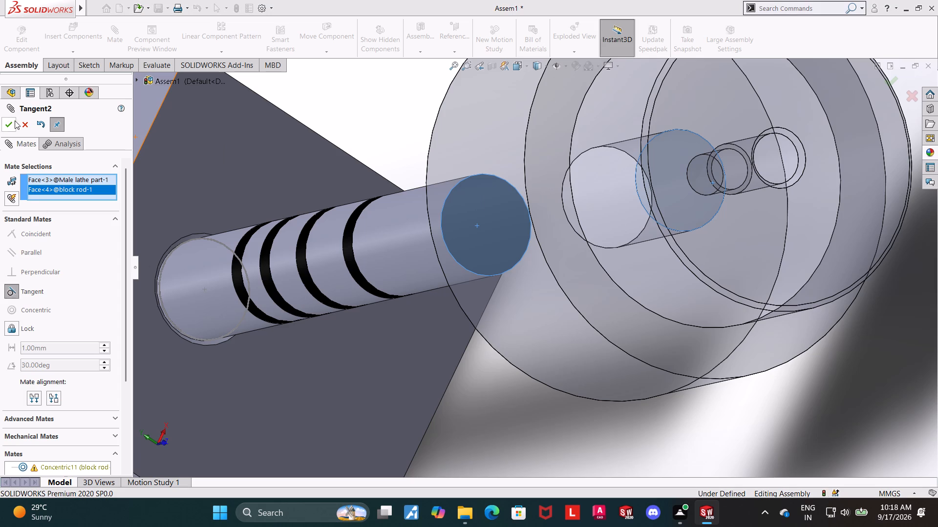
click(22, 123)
Slide the Male lathe part along its axis toward the blocks, until it fits over the block rod's free end.
scroll(402, 227, up, 7)
middle_drag(575, 324, 620, 306)
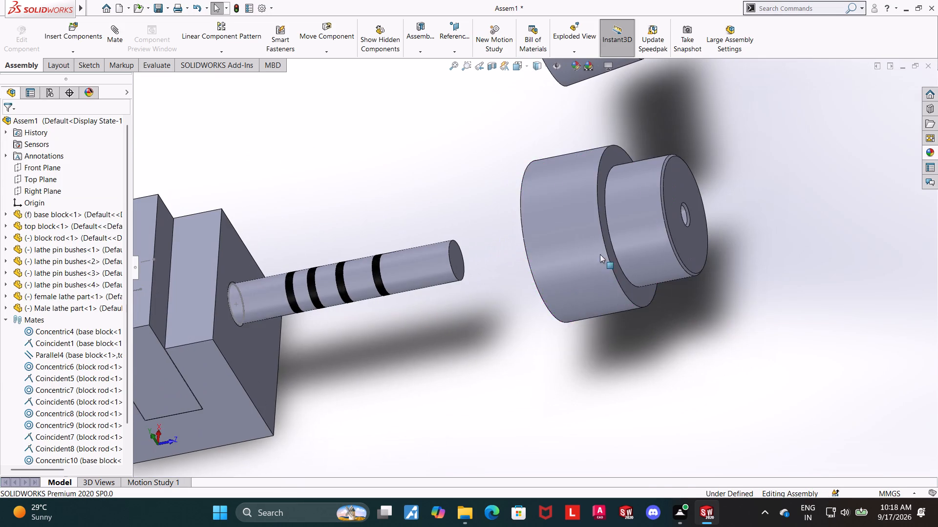
drag(598, 250, 477, 255)
click(621, 251)
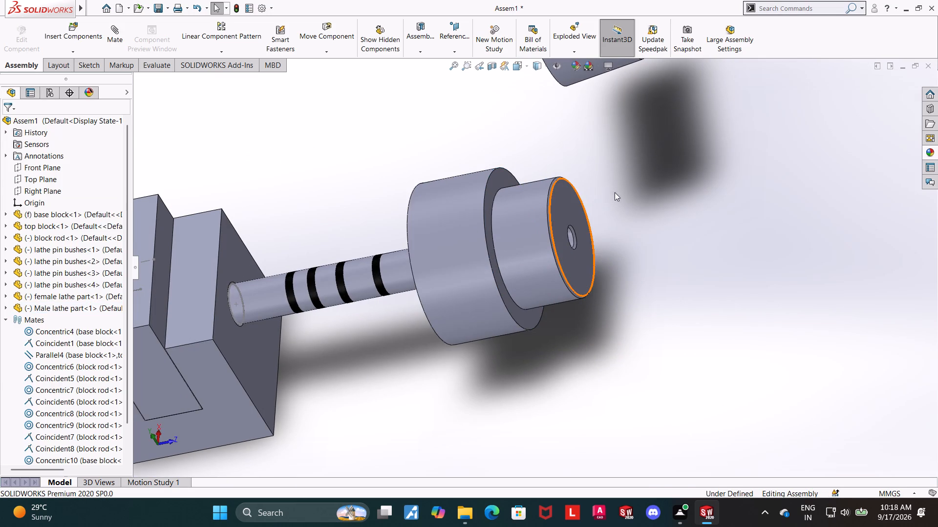
Add a coincident mate between the flat bottom of the female lathe part's recess and the Male lathe part's narrow end face.
middle_drag(612, 187, 605, 170)
scroll(611, 148, up, 5)
middle_drag(598, 151, 691, 160)
scroll(477, 159, down, 4)
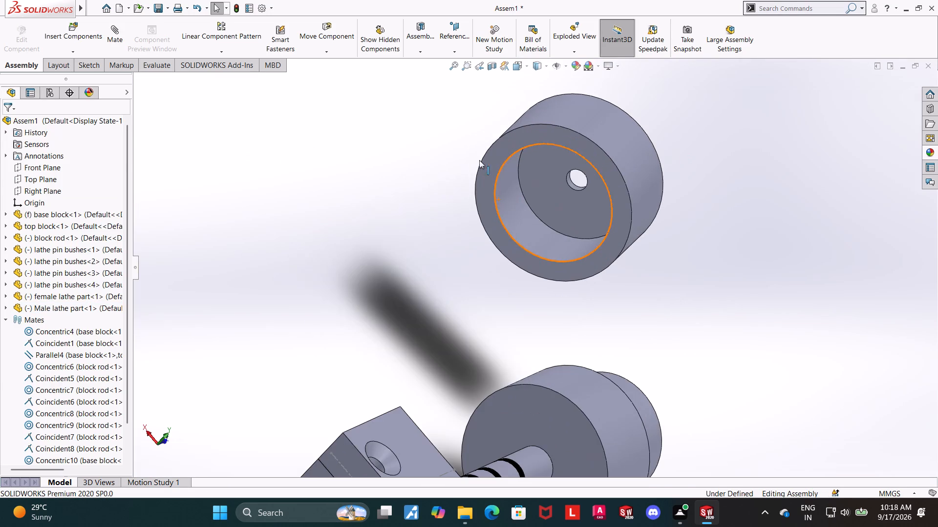
scroll(479, 160, down, 1)
click(558, 194)
scroll(773, 255, up, 1)
middle_drag(769, 256, 661, 277)
ctrl+click(657, 379)
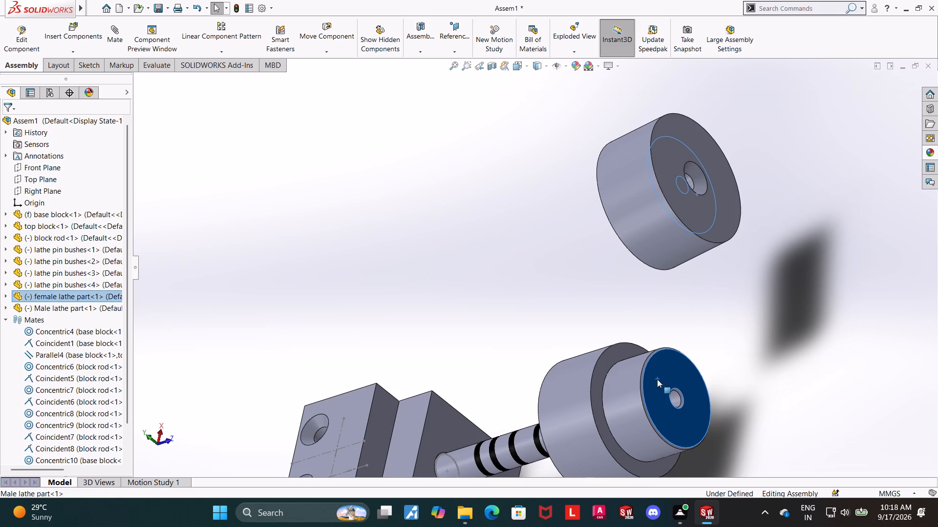
click(118, 26)
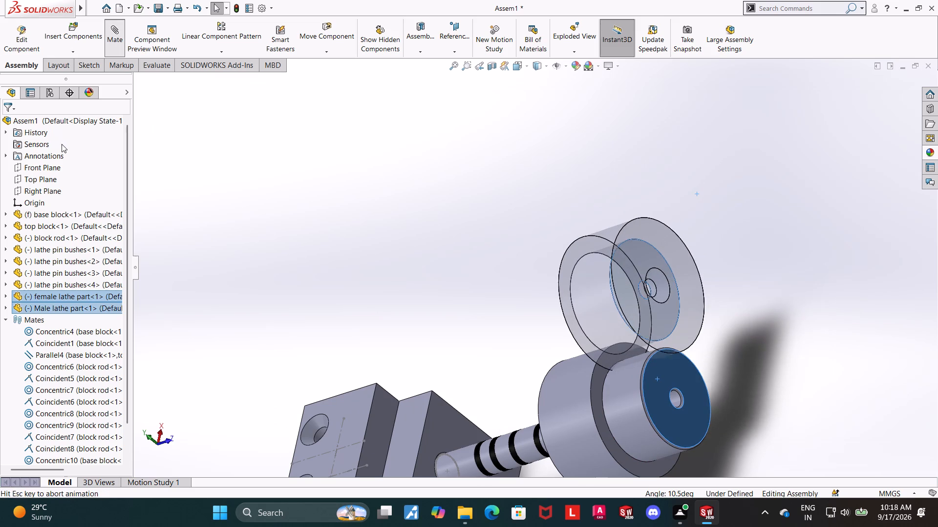
click(10, 130)
Add a concentric mate between the female lathe part's recess wall and the Male lathe part's narrower cylindrical surface, and finish mating.
scroll(533, 274, up, 3)
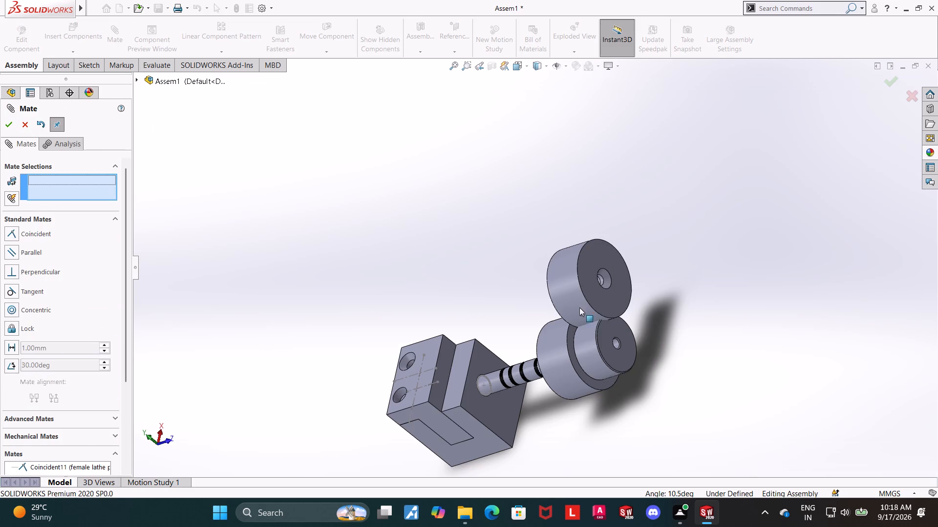
click(573, 302)
drag(573, 302, 682, 290)
middle_drag(775, 336, 896, 349)
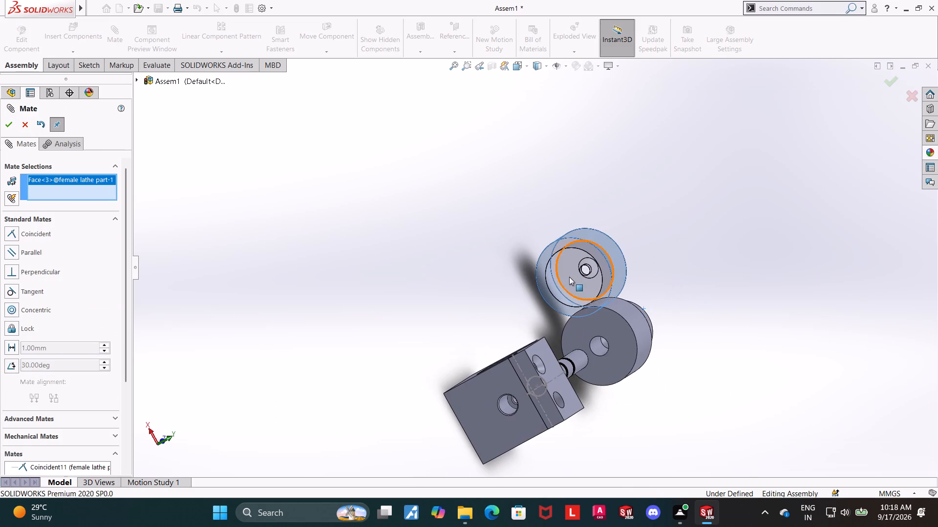
click(570, 276)
click(764, 320)
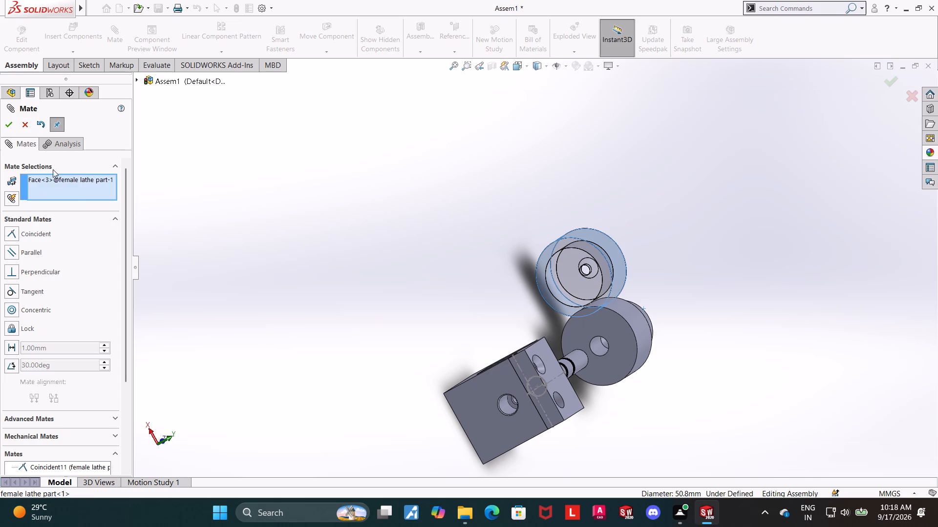
right_click(56, 179)
click(84, 204)
click(556, 285)
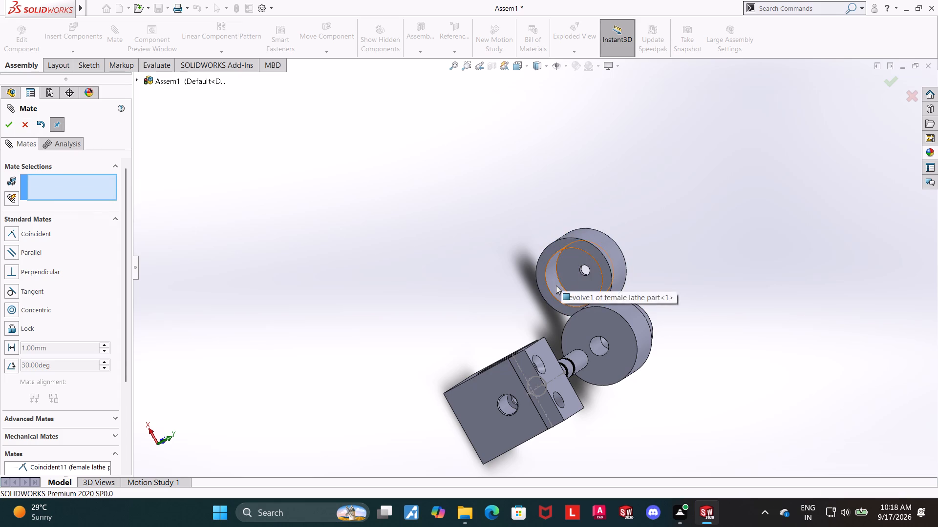
scroll(734, 311, up, 1)
middle_drag(732, 311, 677, 330)
ctrl+click(680, 311)
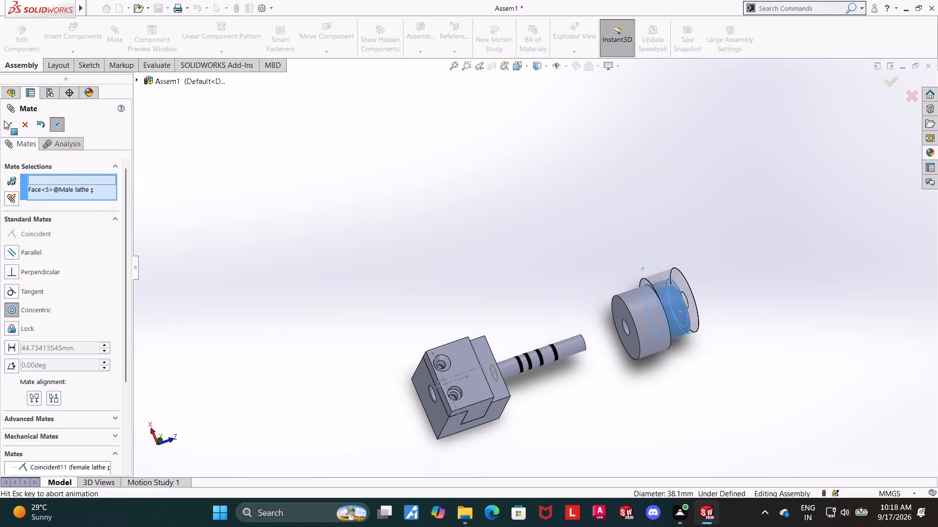
click(8, 122)
click(672, 281)
middle_click(724, 288)
click(746, 298)
middle_click(746, 309)
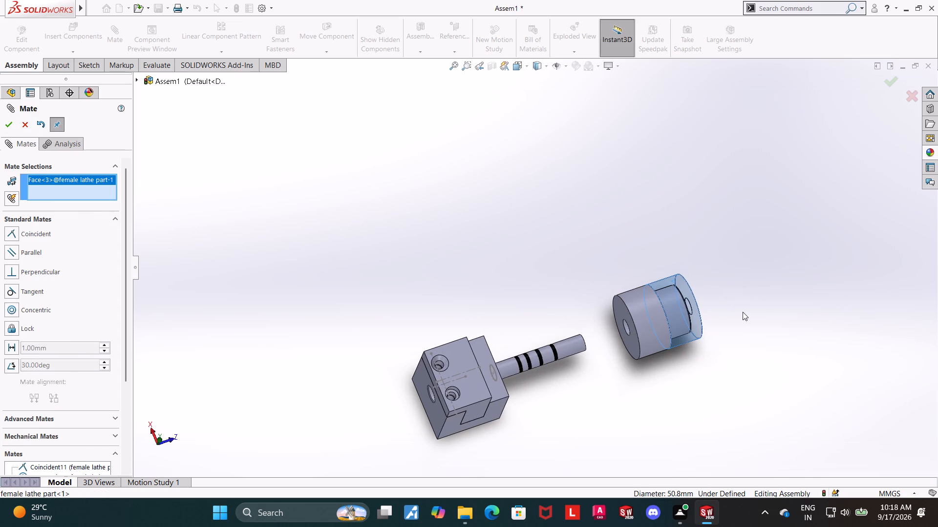
click(743, 312)
middle_drag(737, 305, 709, 286)
click(24, 127)
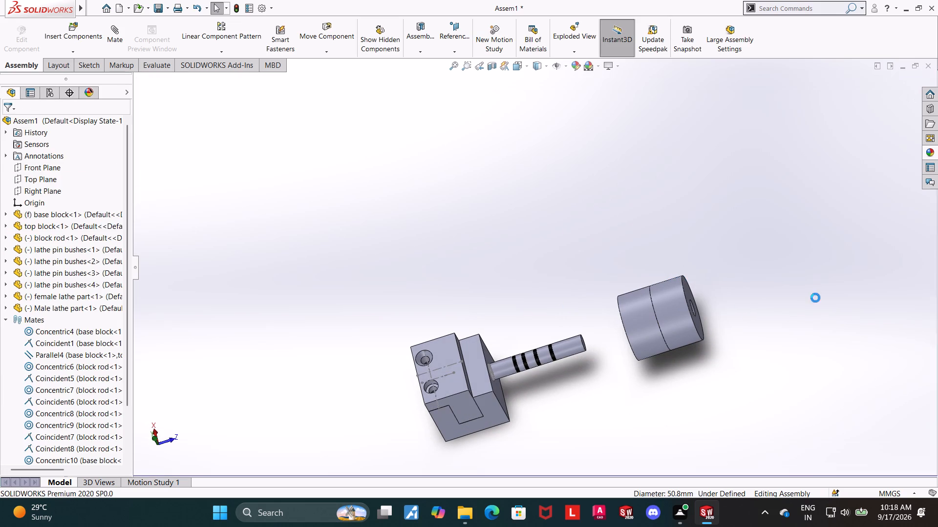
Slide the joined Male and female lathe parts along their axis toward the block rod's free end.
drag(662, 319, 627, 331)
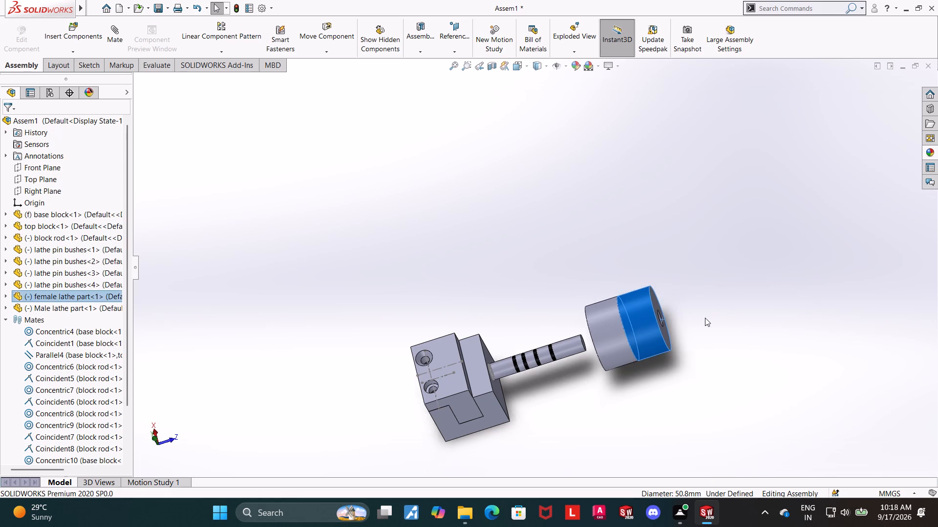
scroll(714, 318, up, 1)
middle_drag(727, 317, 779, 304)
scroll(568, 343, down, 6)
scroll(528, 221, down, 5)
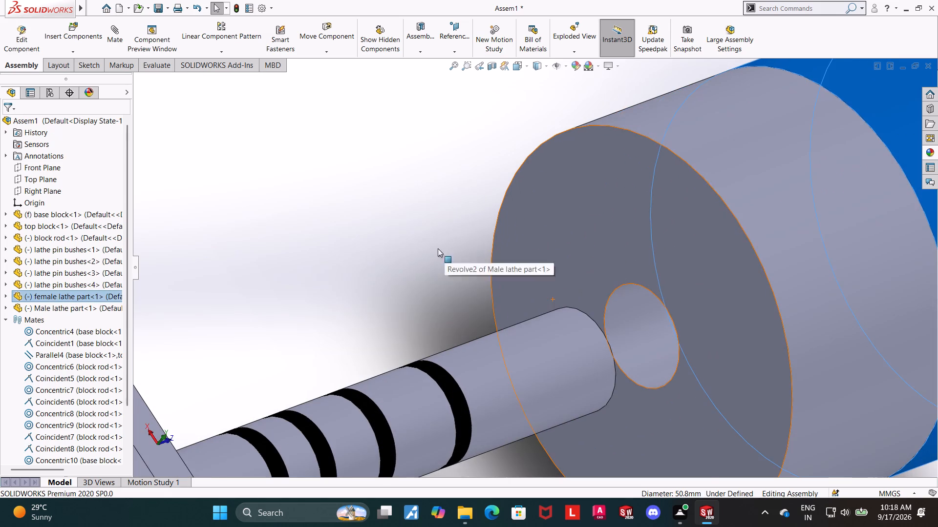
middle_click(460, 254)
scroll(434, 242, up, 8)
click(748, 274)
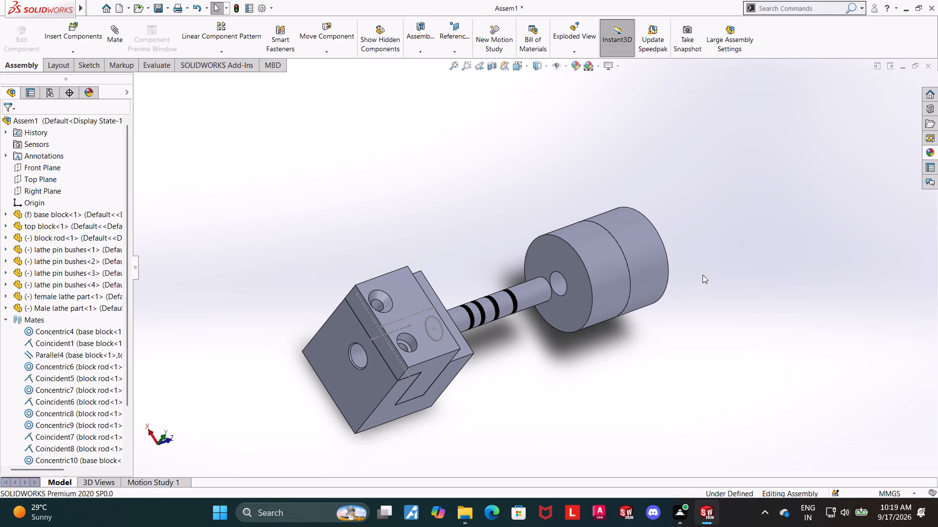
Hide the base block and the top block to expose the block rod's inner end.
scroll(662, 292, down, 4)
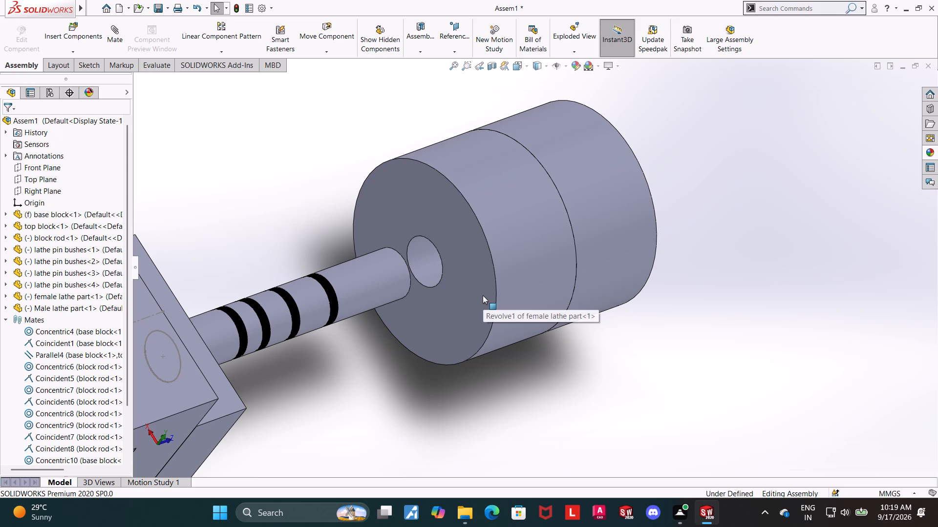
scroll(361, 332, up, 5)
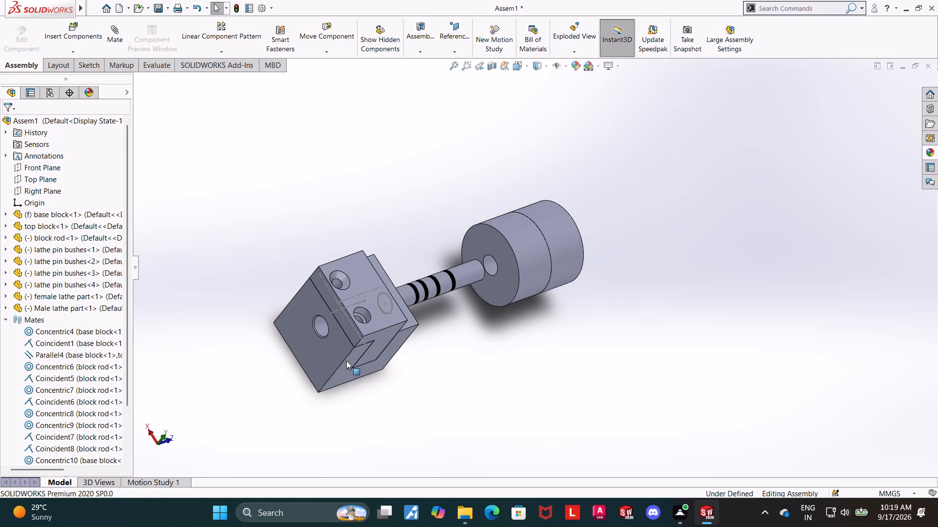
click(346, 361)
ctrl+right_click(379, 324)
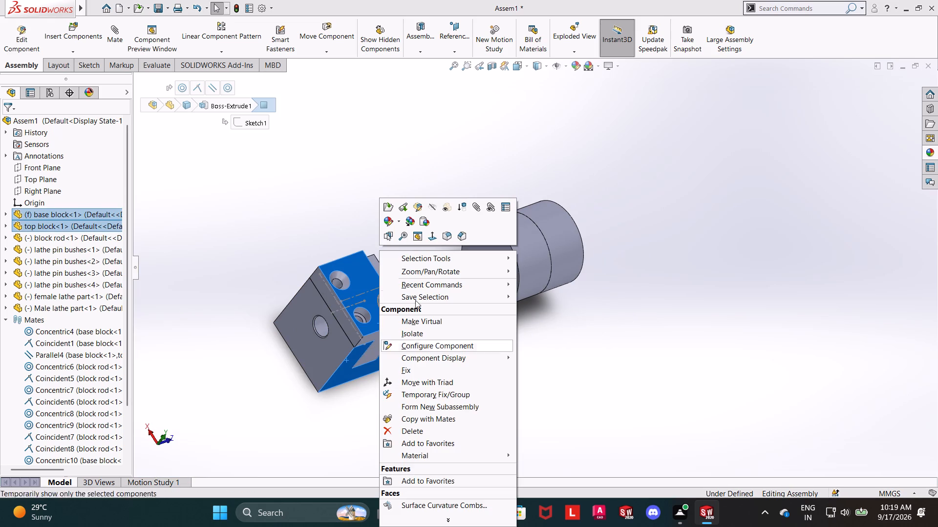
click(430, 206)
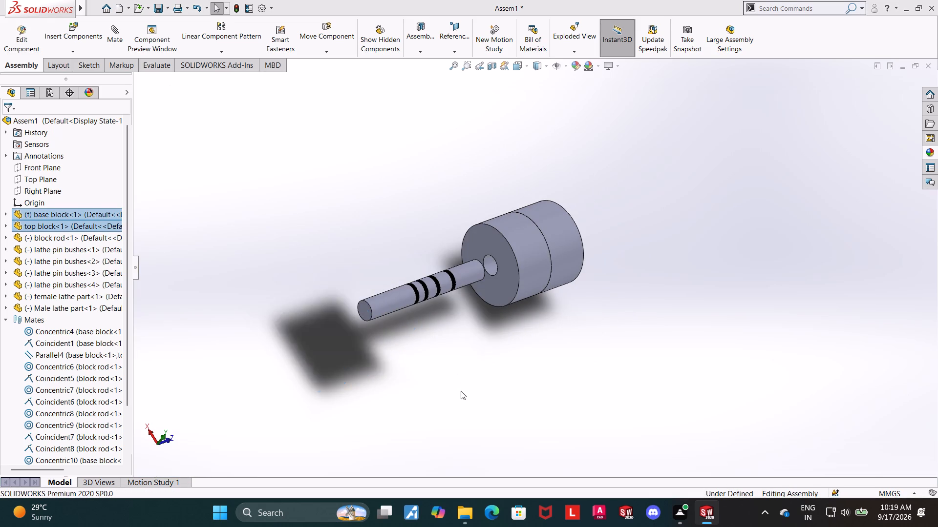
click(461, 391)
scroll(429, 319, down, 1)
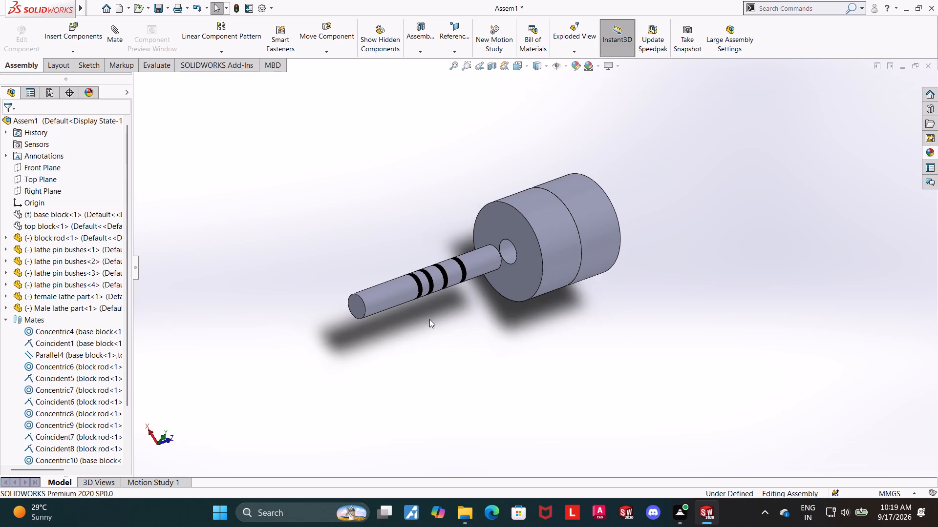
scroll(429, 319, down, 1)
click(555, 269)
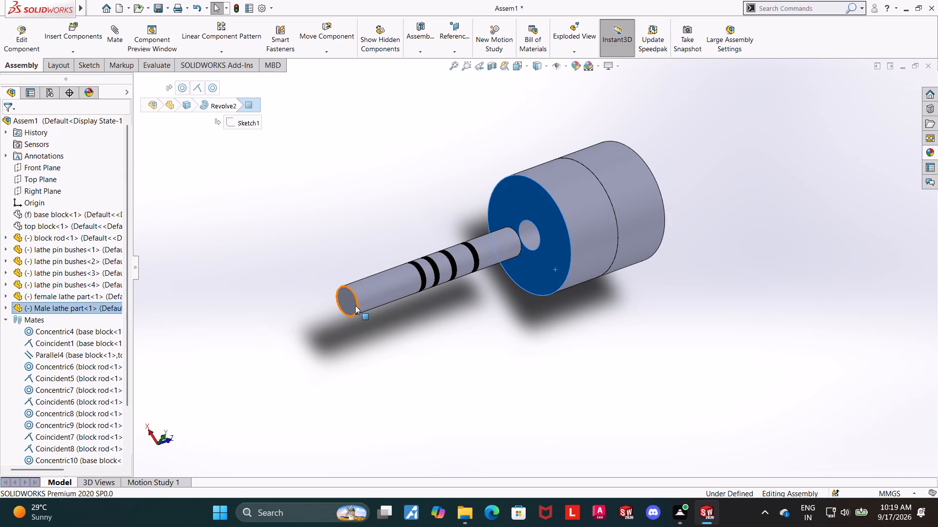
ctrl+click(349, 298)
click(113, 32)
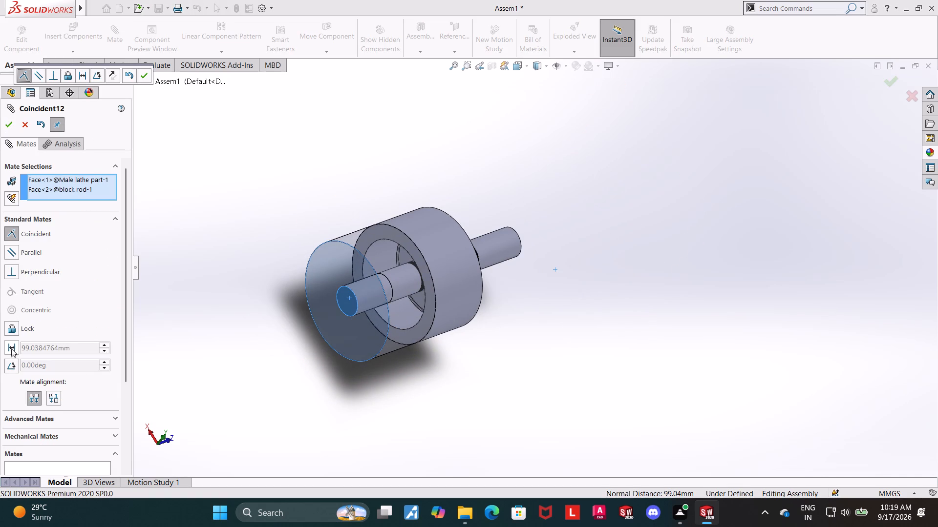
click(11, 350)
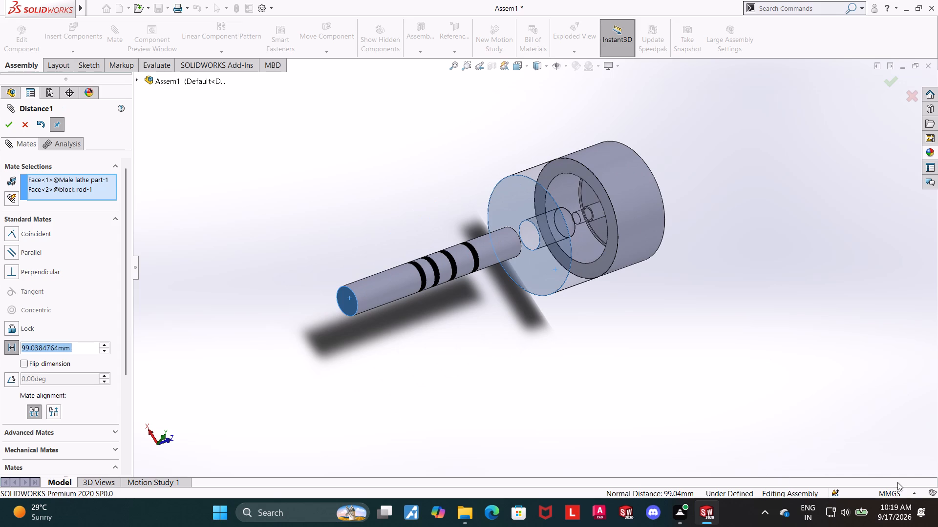
Switch the assembly's units to IPS (inch, pound, second) and cancel the pending distance mate.
click(883, 488)
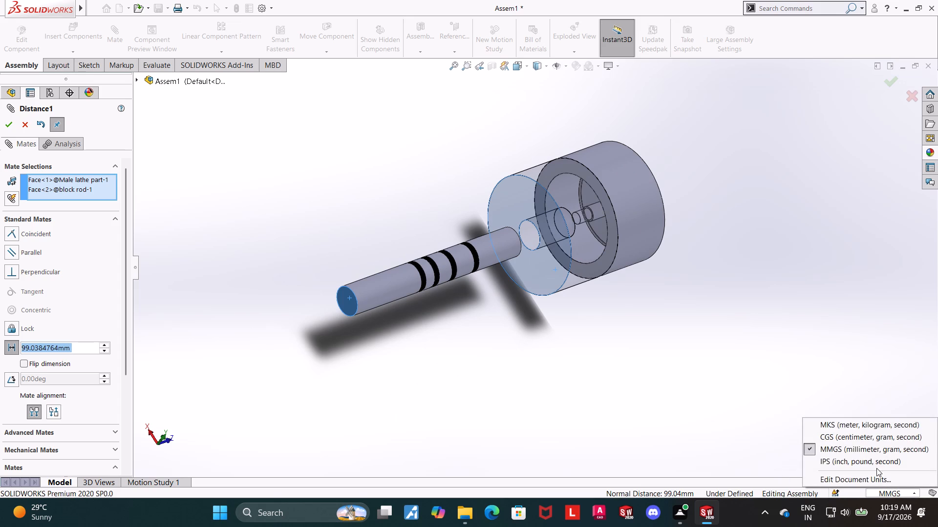
click(873, 463)
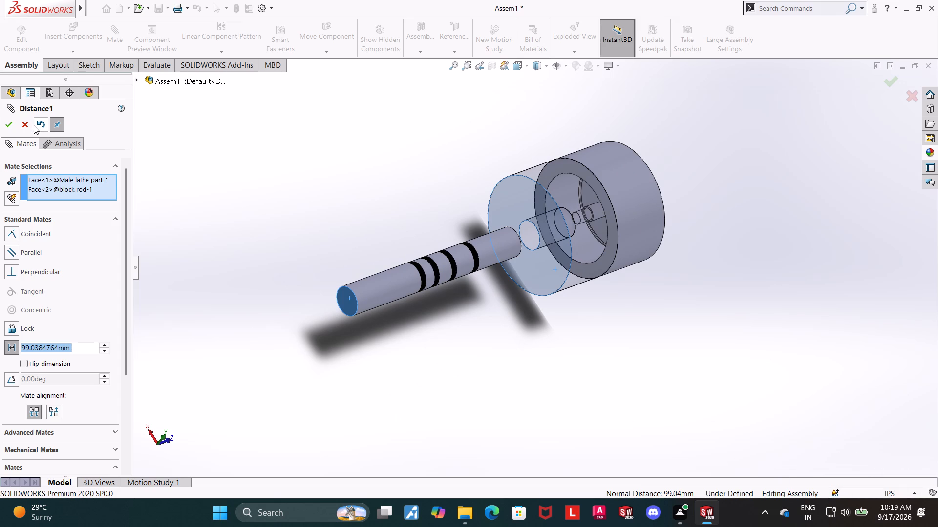
click(27, 124)
click(601, 385)
Add a 3.15 in distance mate between the Male lathe part's wide face and the block rod's exposed end face away from it.
click(552, 271)
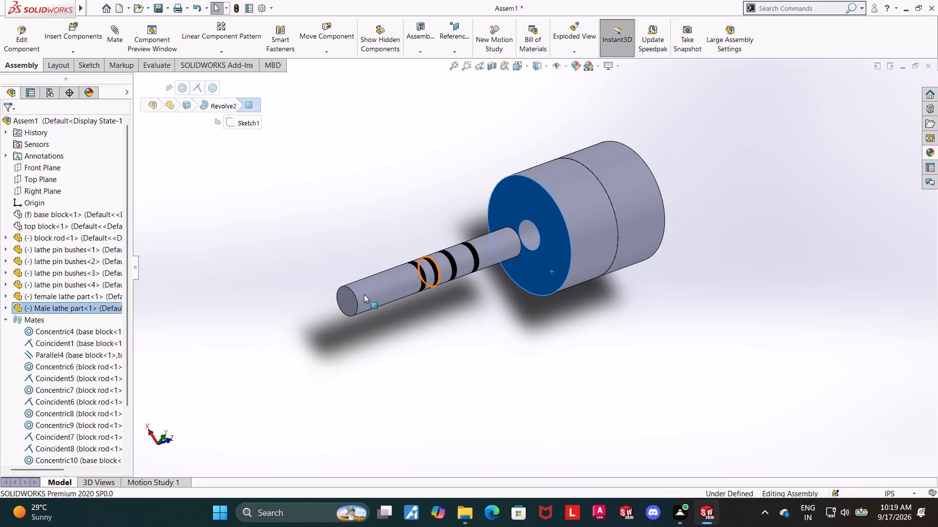
ctrl+click(349, 296)
click(113, 25)
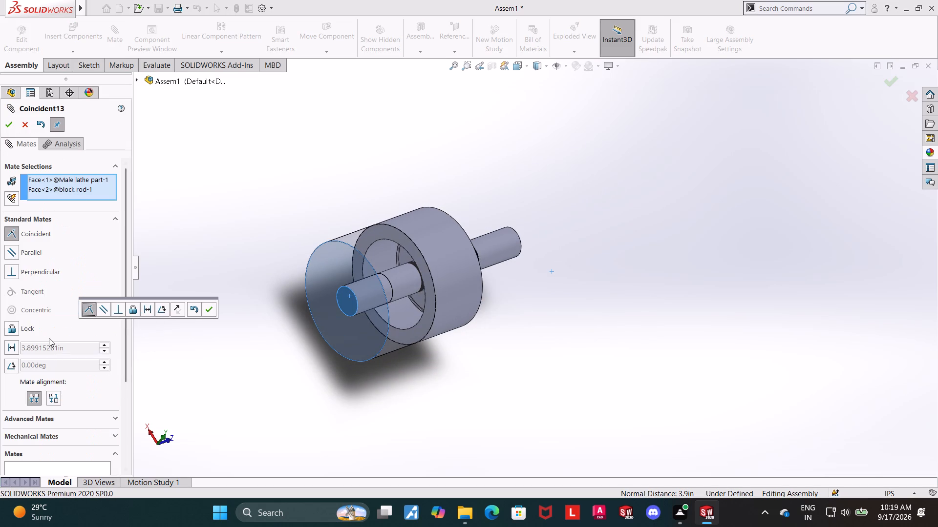
click(10, 345)
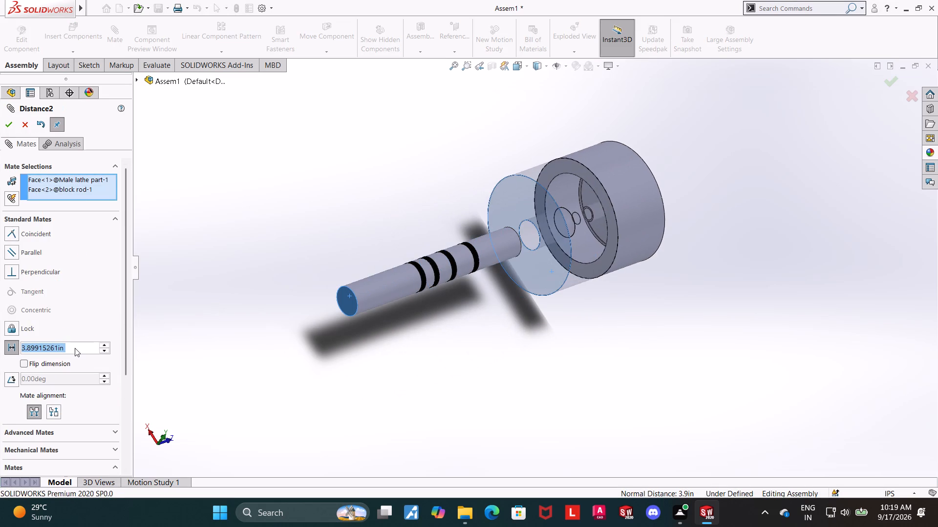
text(3.15)
key(Return)
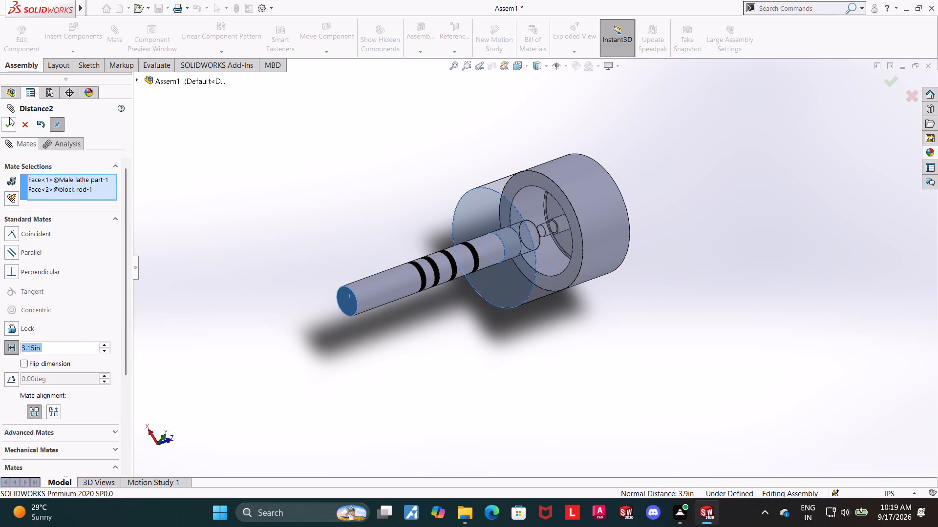
click(9, 123)
click(453, 325)
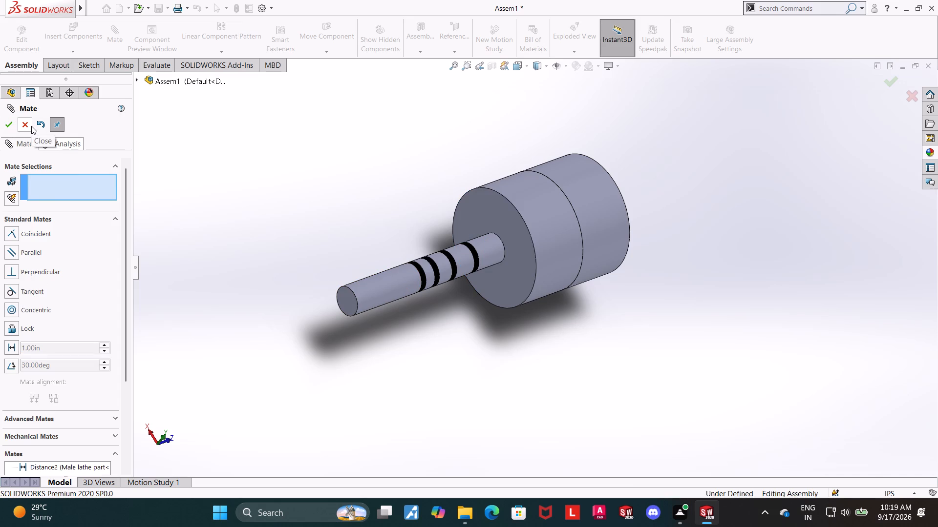
click(31, 126)
click(466, 354)
Show the hidden base block and top block again.
middle_drag(448, 342, 432, 338)
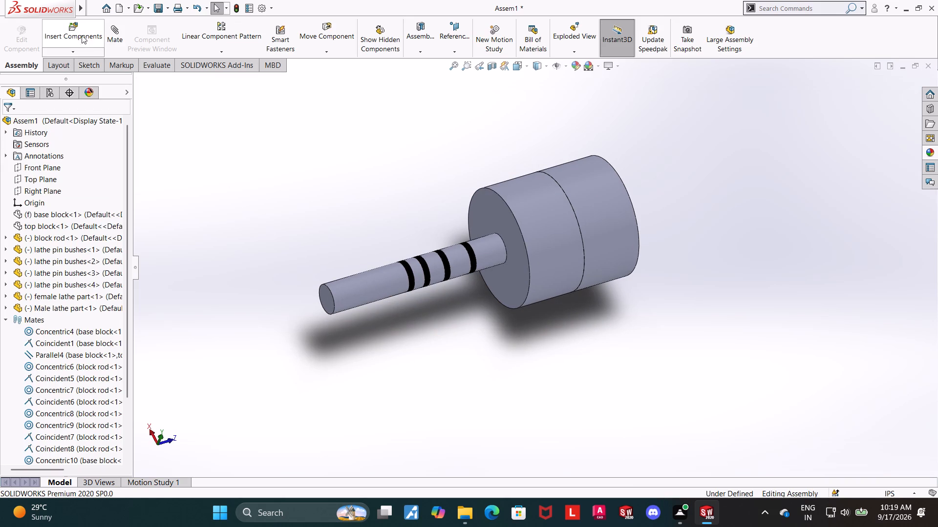
click(60, 224)
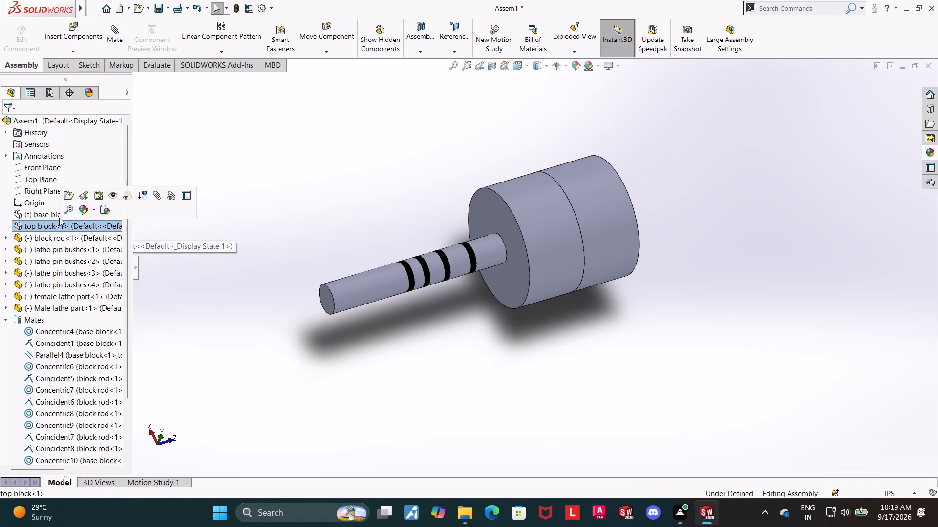
ctrl+click(59, 214)
right_click(59, 214)
click(94, 184)
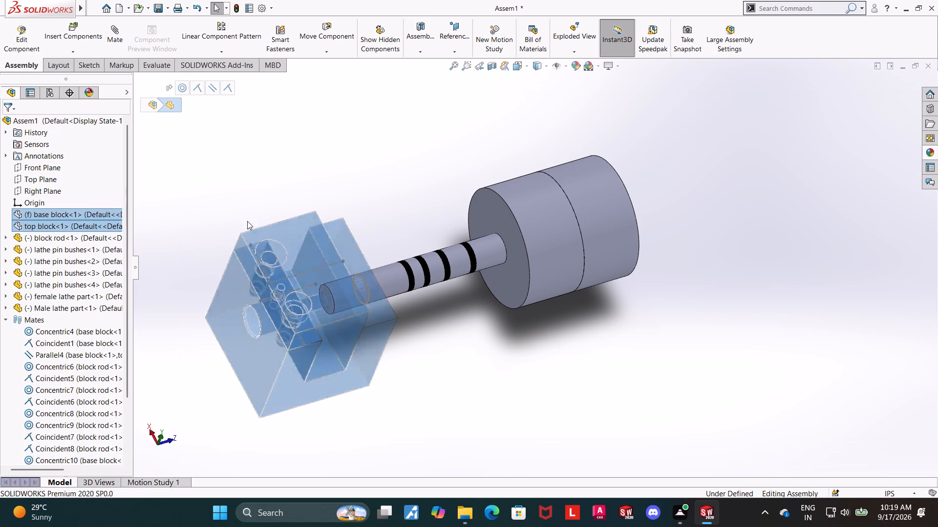
click(598, 402)
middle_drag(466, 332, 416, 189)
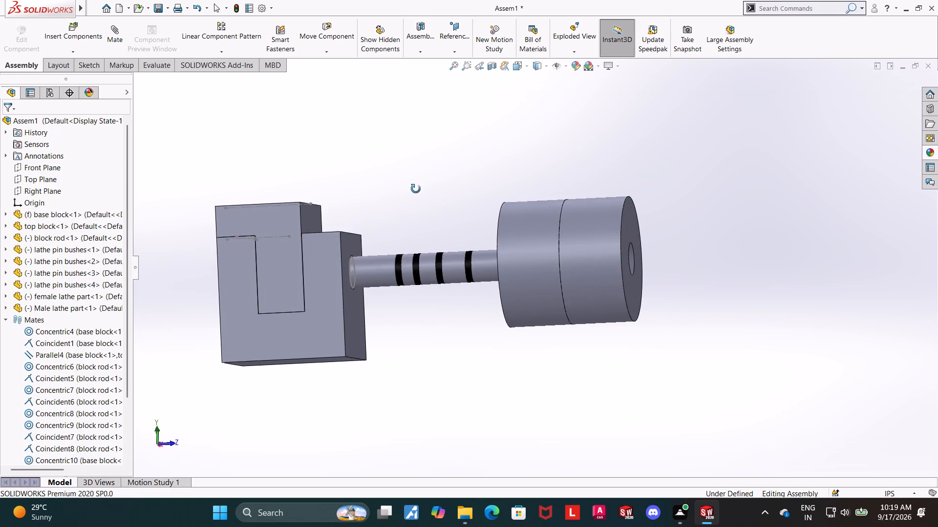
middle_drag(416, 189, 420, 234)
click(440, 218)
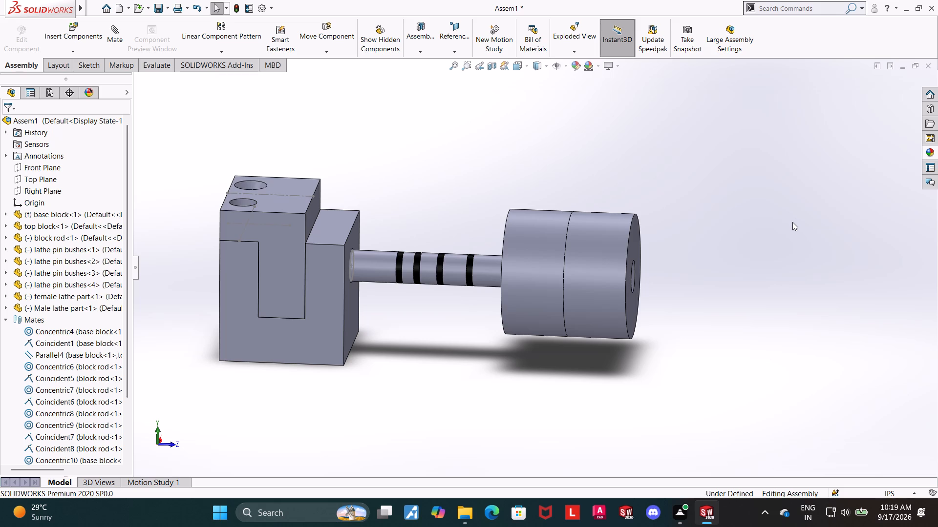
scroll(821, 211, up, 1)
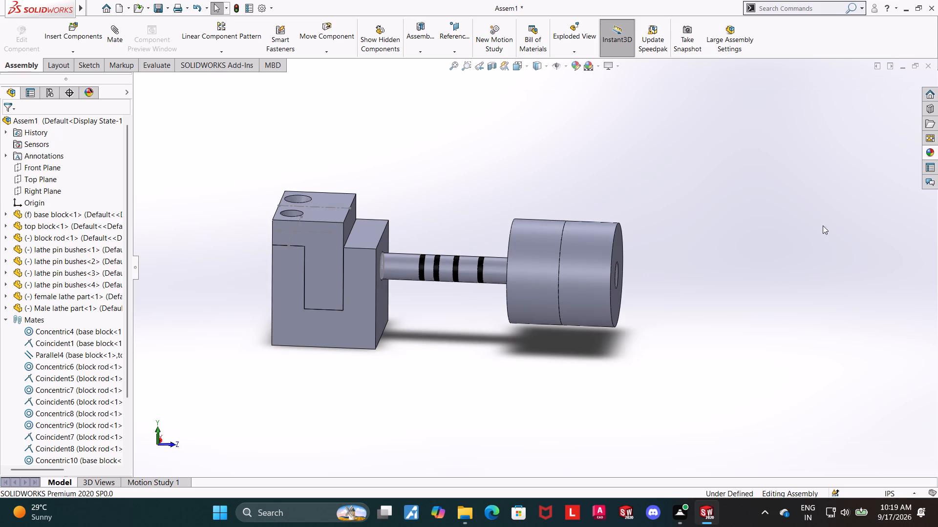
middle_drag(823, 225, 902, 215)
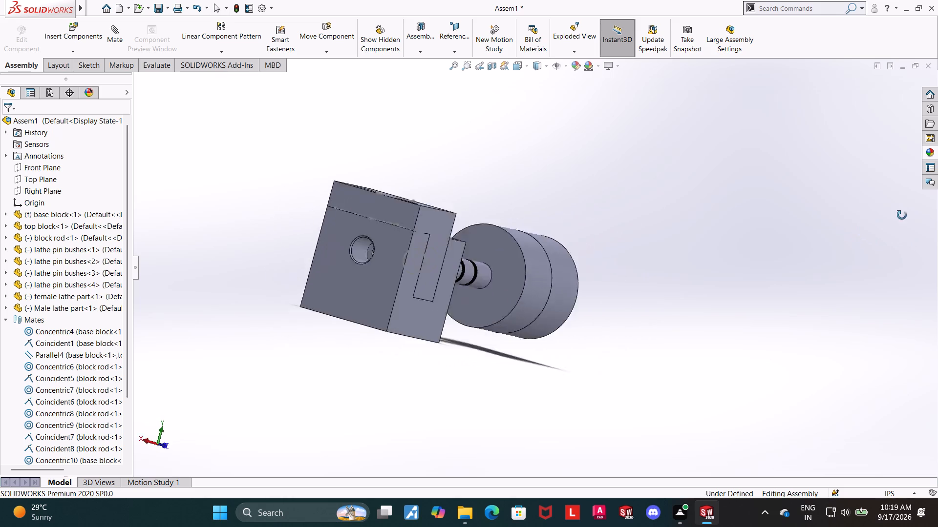
Delete the concentric mate between the base block and block rod and the coincident mate between the top block and block rod.
middle_drag(902, 215, 833, 241)
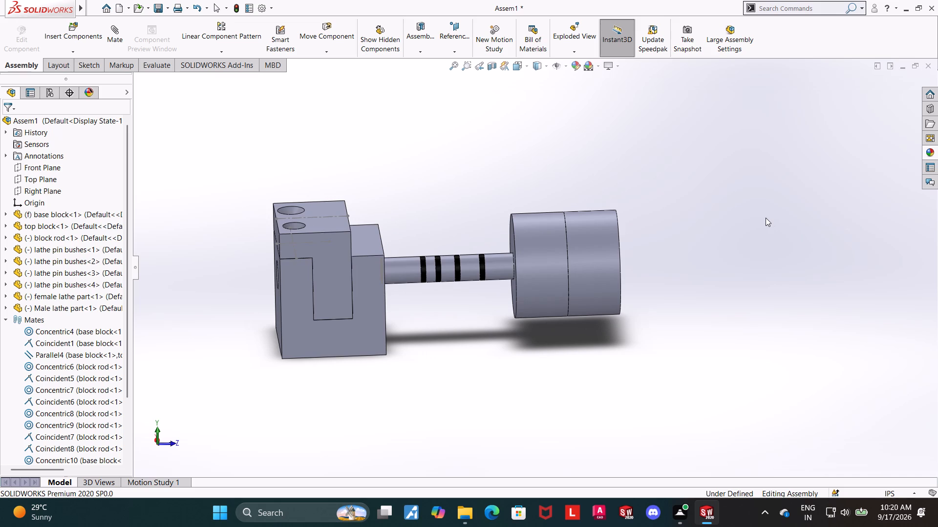
middle_drag(612, 235, 384, 370)
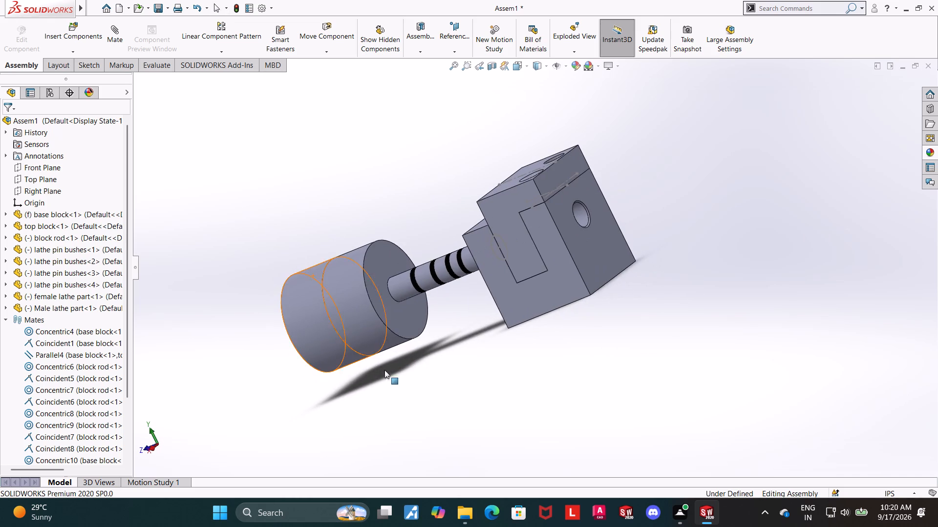
middle_drag(692, 230, 749, 254)
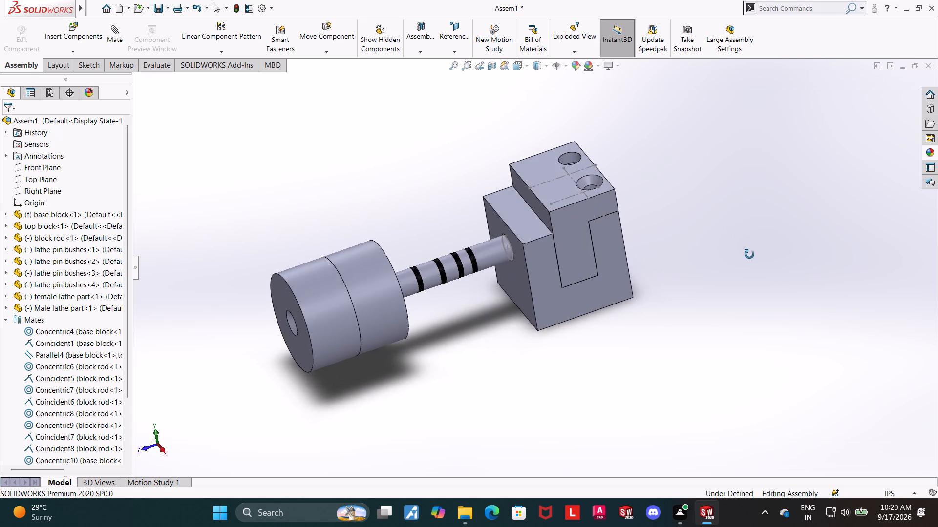
middle_drag(749, 254, 759, 253)
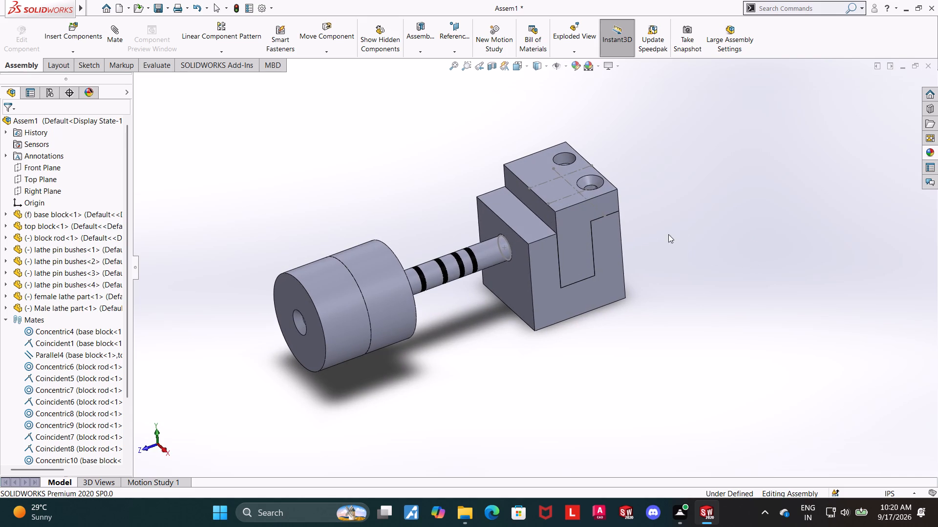
middle_drag(650, 236, 641, 255)
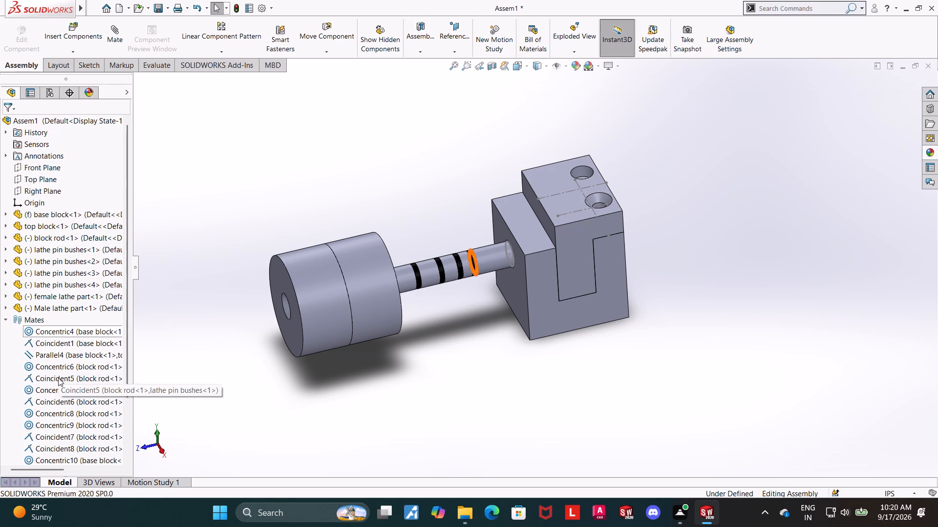
right_click(62, 457)
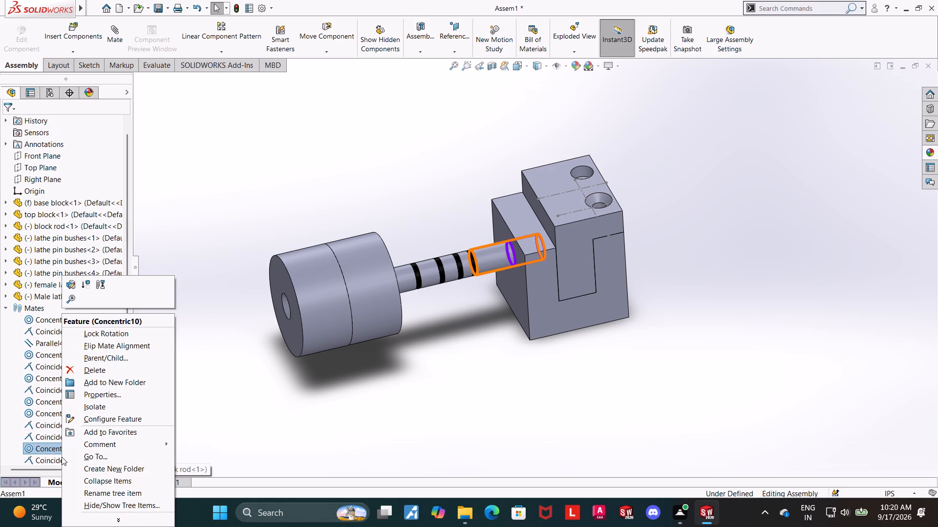
click(89, 373)
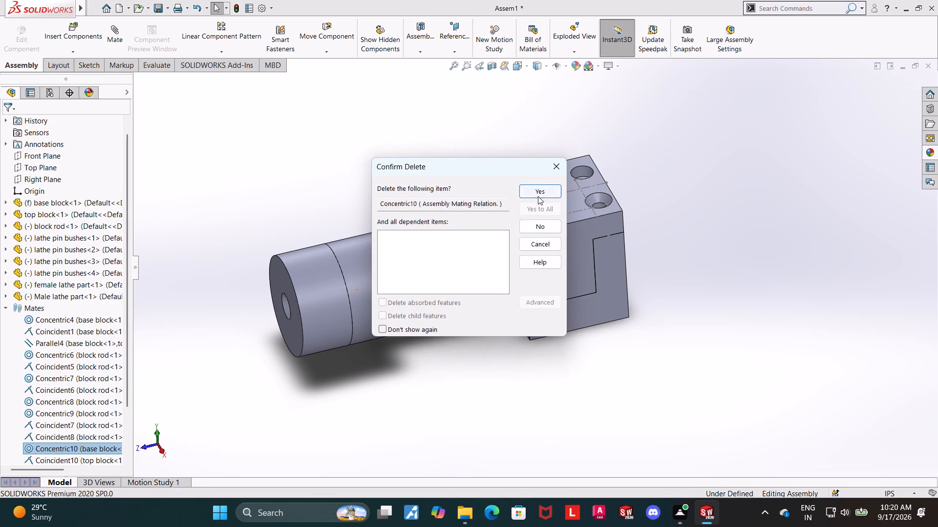
click(538, 196)
scroll(74, 452, down, 2)
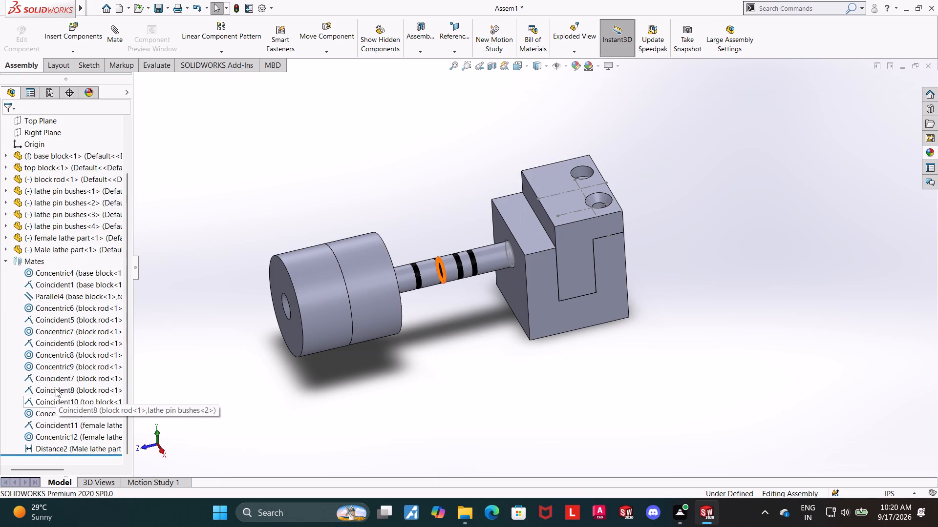
right_click(56, 402)
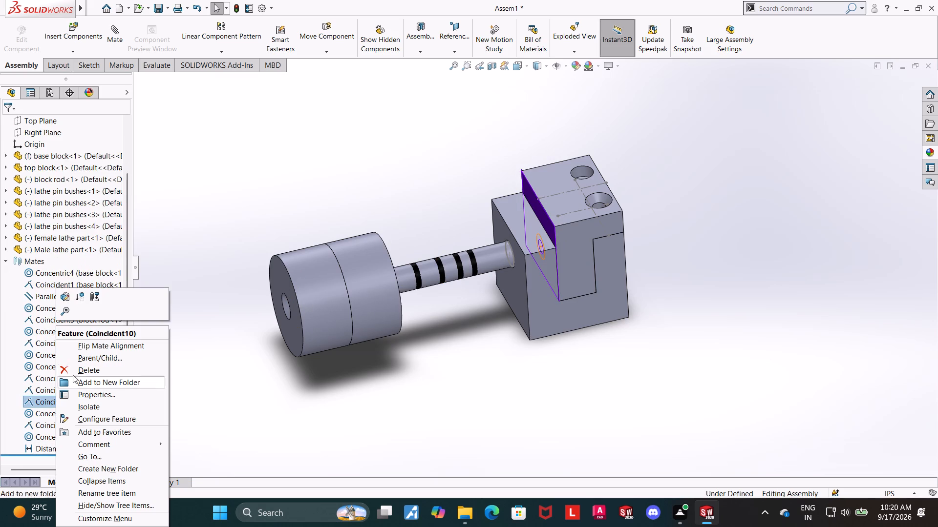
click(76, 369)
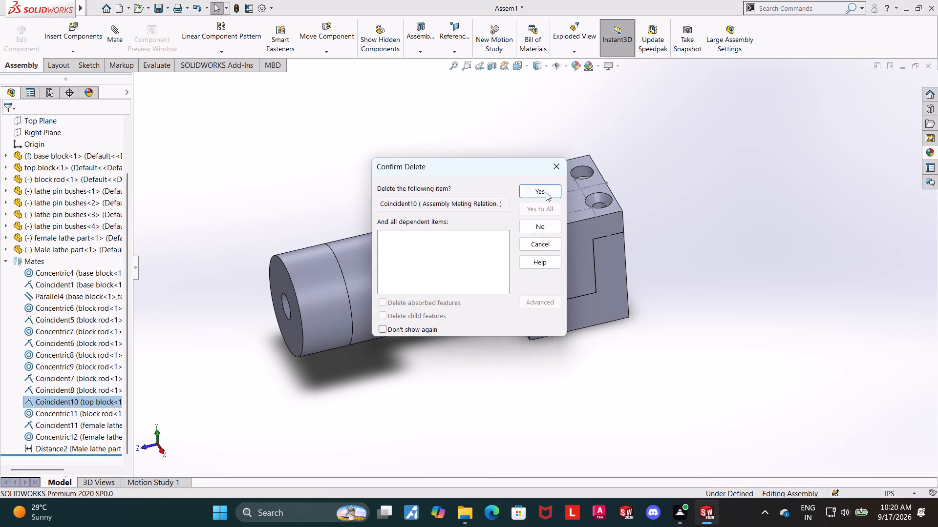
click(546, 192)
Pull the block rod with its bushes and lathe parts out of the blocks and place it clear of them.
drag(539, 268, 673, 225)
click(484, 420)
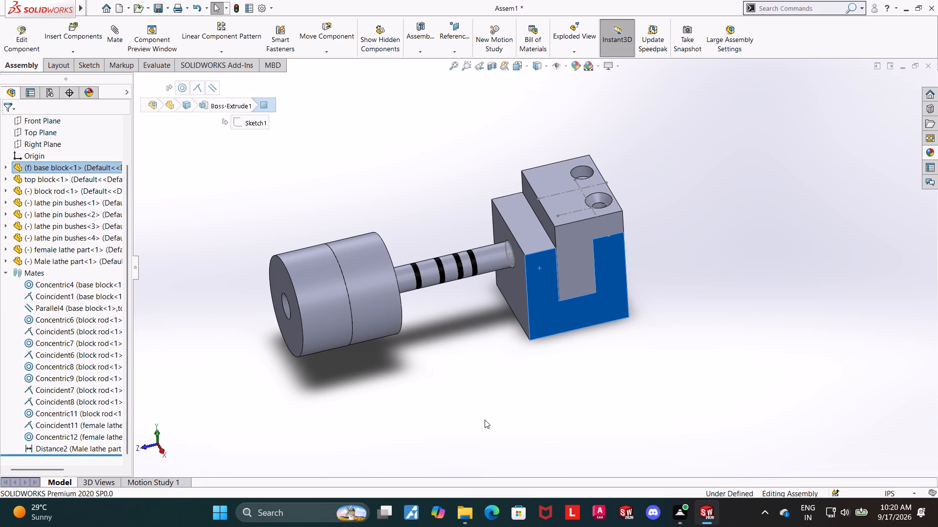
drag(552, 315, 725, 271)
click(703, 346)
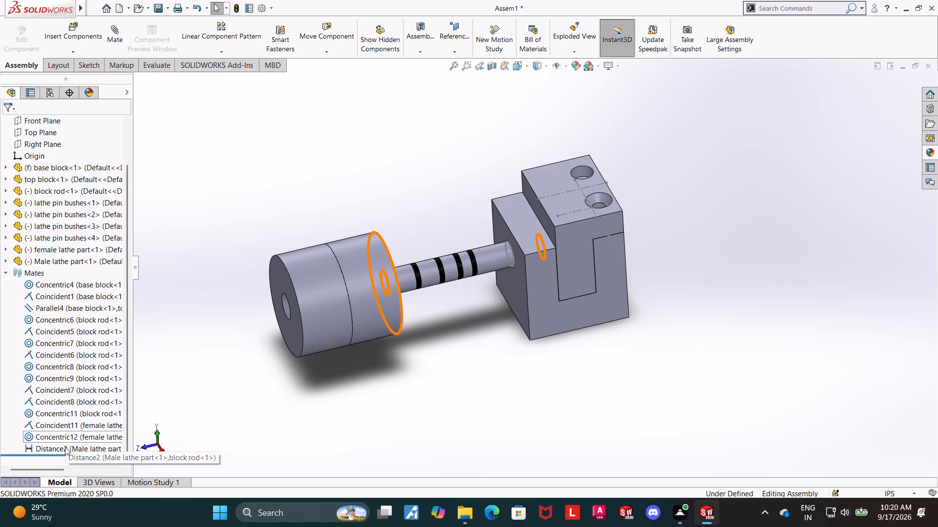
scroll(63, 424, down, 3)
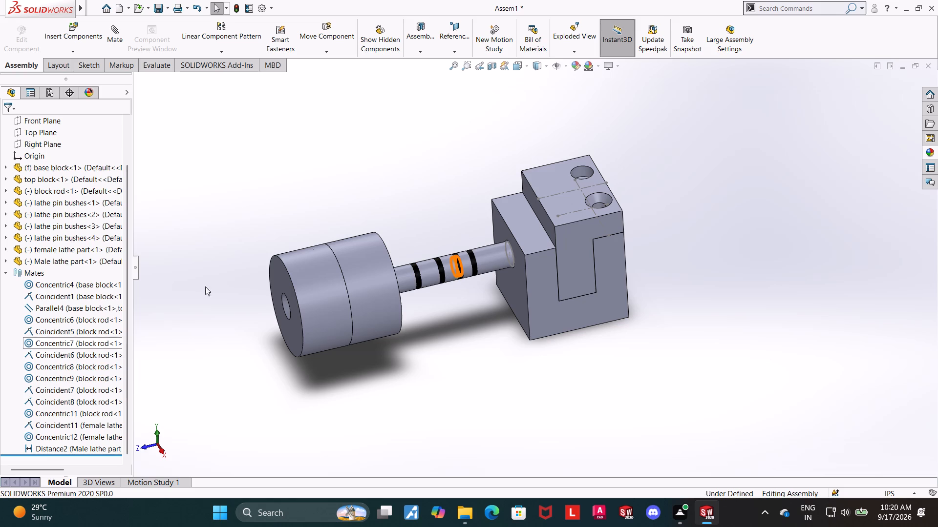
drag(409, 272, 636, 143)
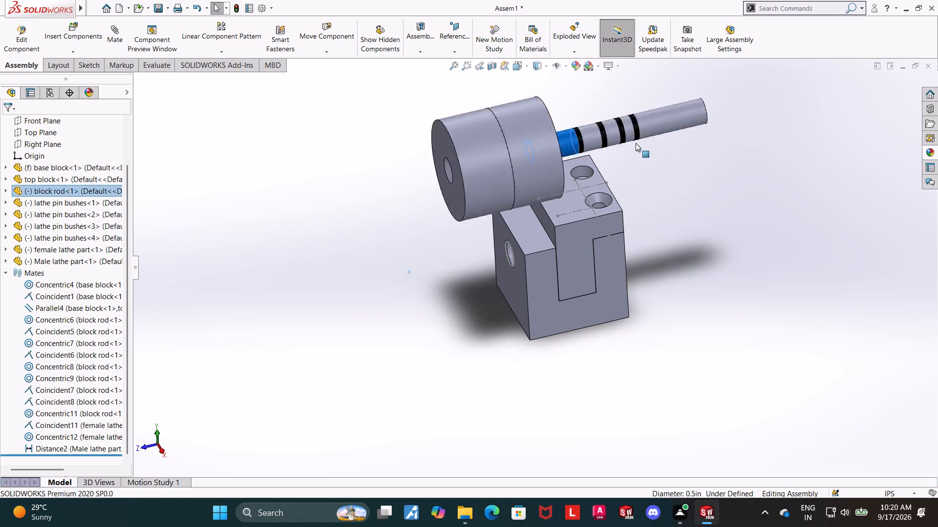
drag(636, 143, 777, 121)
scroll(788, 237, up, 1)
click(784, 227)
scroll(795, 196, down, 2)
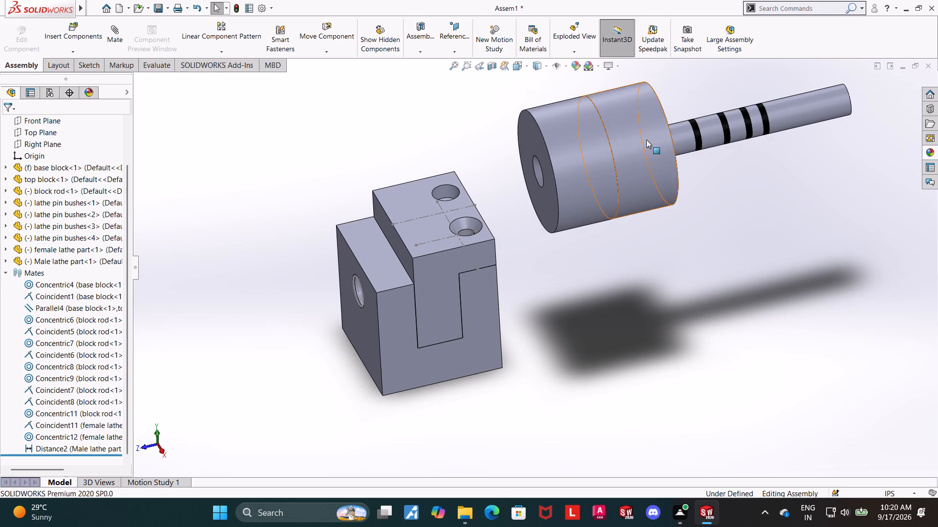
Rotate the rod and lathe parts about half a turn with the triad and move them away, the rod's free end facing the blocks.
right_click(646, 140)
click(677, 273)
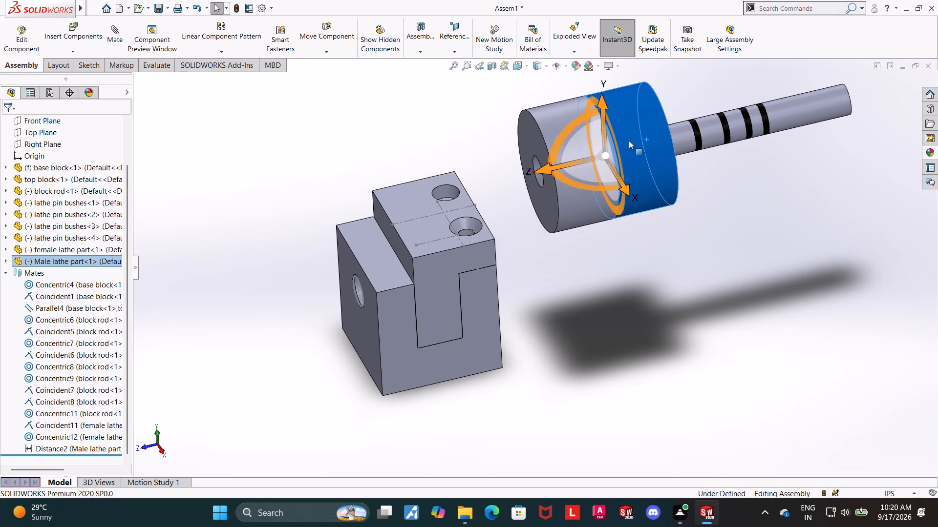
drag(567, 129, 781, 324)
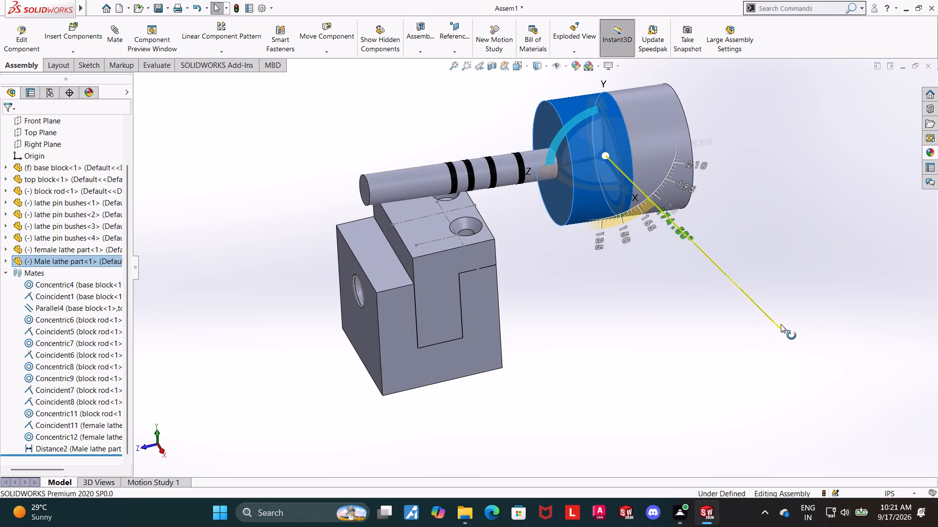
drag(781, 324, 781, 324)
click(634, 315)
drag(649, 196, 885, 128)
scroll(784, 204, up, 3)
scroll(588, 193, down, 1)
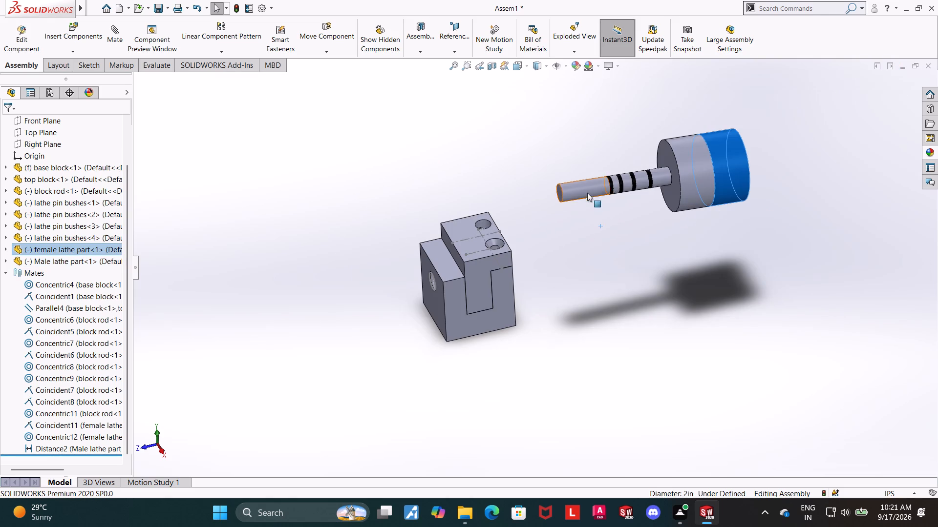
Add a concentric mate between the block rod's free-end cylinder and the base block's 1/2 in hole on the side opposite the step.
scroll(587, 193, down, 1)
click(634, 266)
click(582, 201)
scroll(596, 253, up, 1)
middle_drag(594, 254, 529, 298)
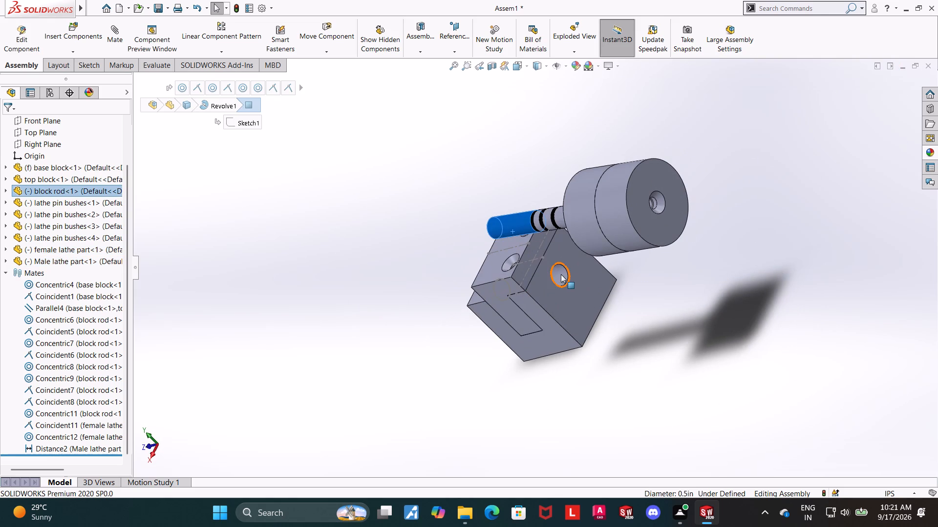
ctrl+click(561, 274)
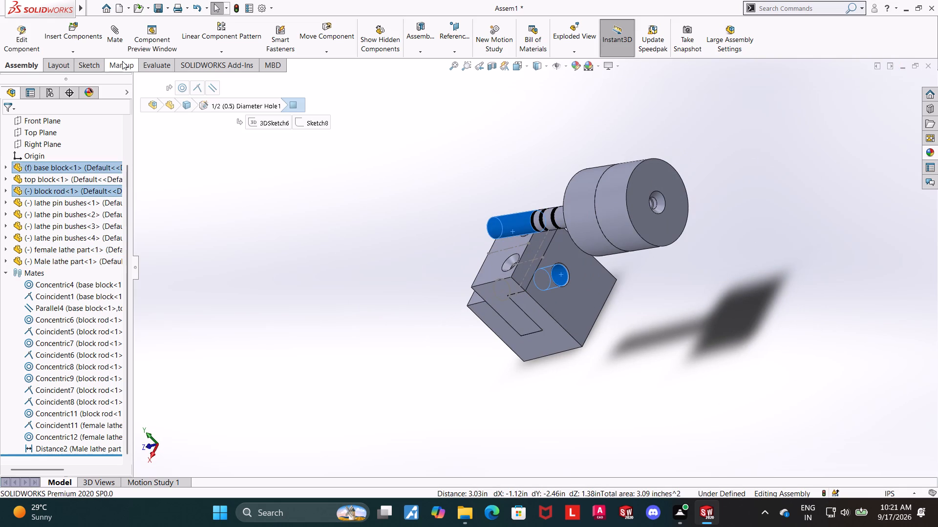
click(119, 34)
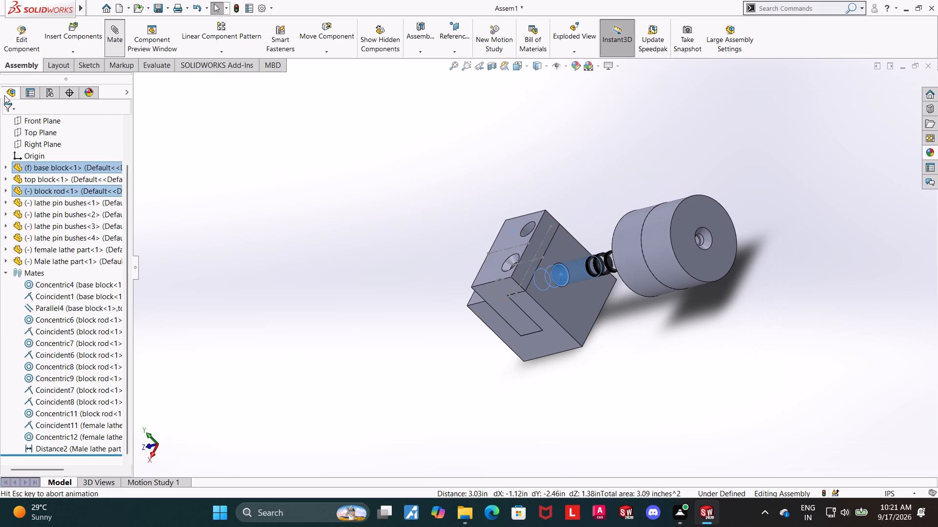
click(13, 119)
Add a coincident mate between the block rod's free end face and the top block face visible inside the base block's bore.
drag(571, 279, 738, 262)
click(697, 332)
middle_drag(688, 292, 828, 288)
scroll(713, 254, down, 3)
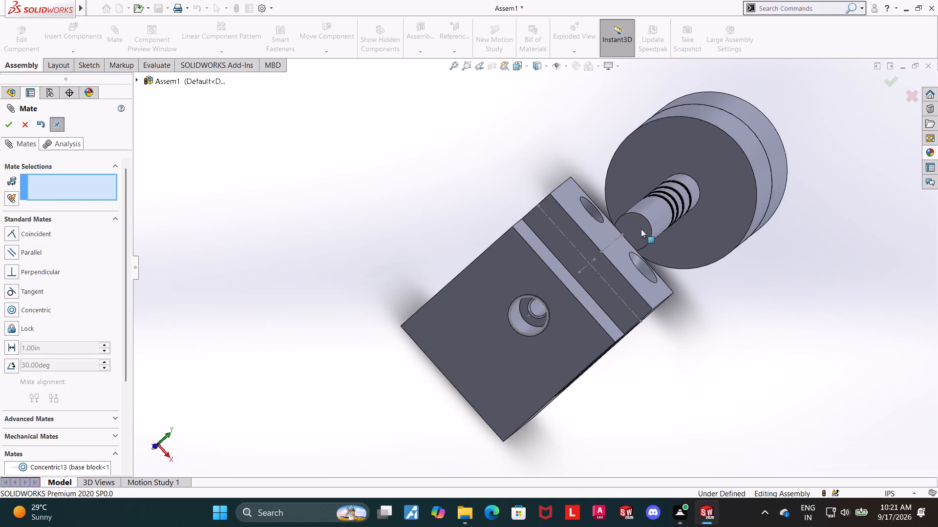
click(641, 229)
middle_drag(758, 321, 618, 330)
middle_drag(607, 330, 584, 334)
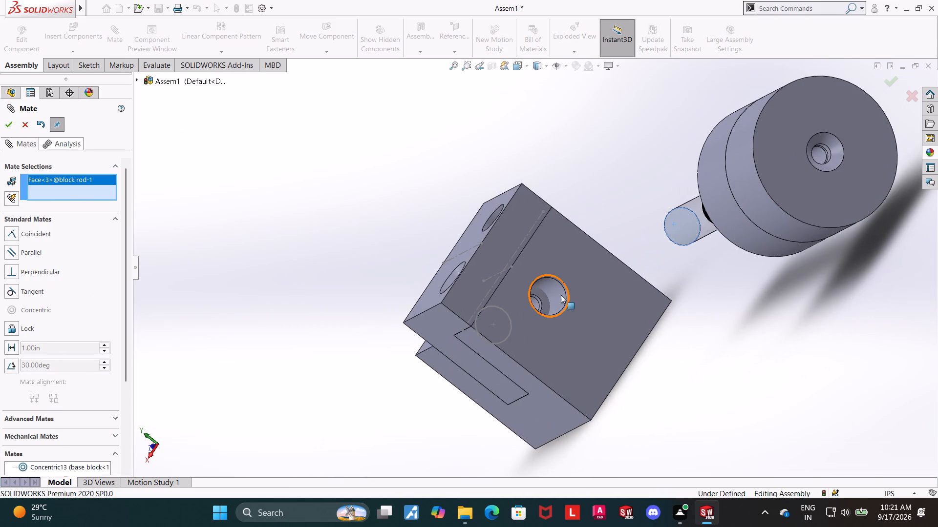
scroll(548, 297, down, 7)
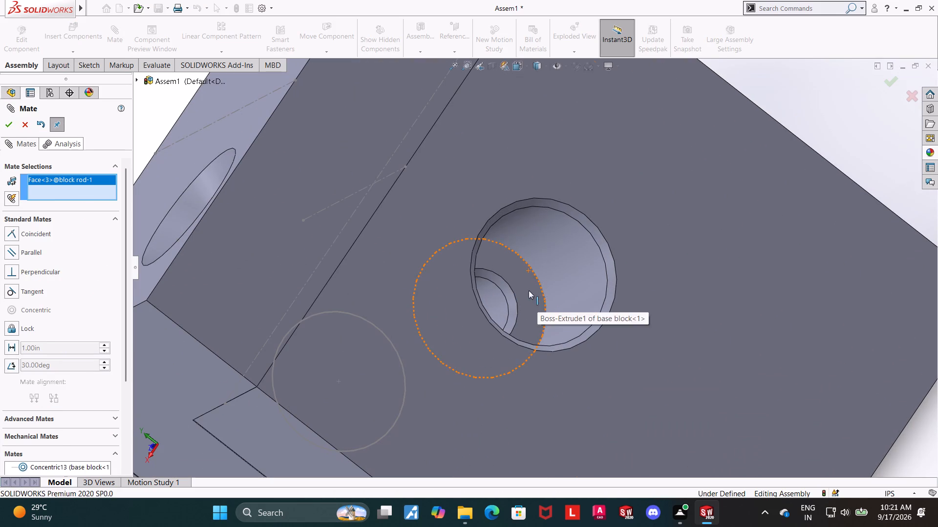
click(529, 285)
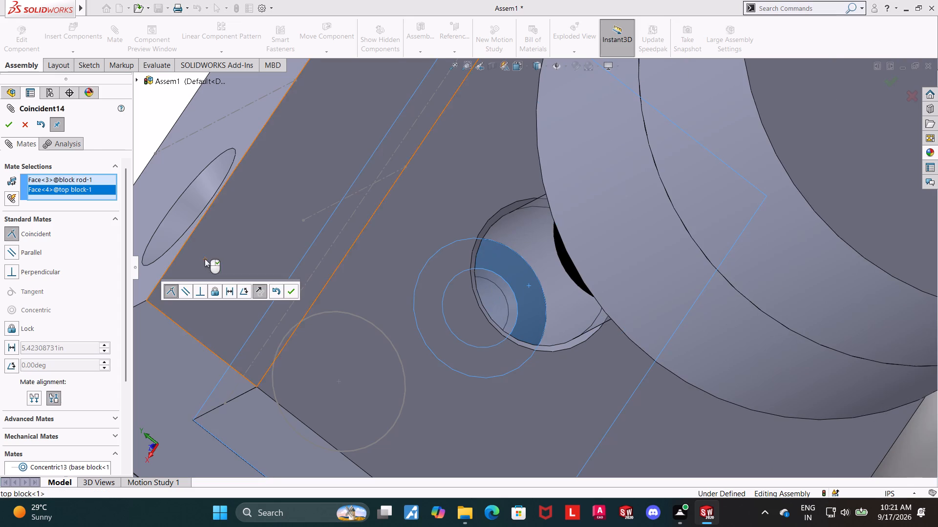
click(8, 124)
Inspect the reinserted rod, bushes and lathe parts against the blocks from several sides and leave the Mate command.
scroll(354, 288, up, 4)
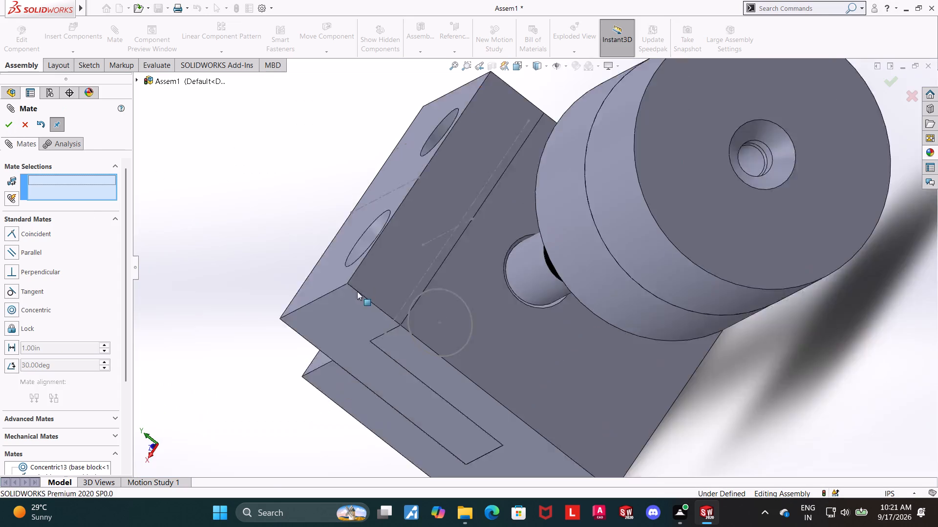
scroll(357, 291, up, 2)
middle_drag(312, 339, 384, 308)
scroll(384, 304, up, 3)
middle_drag(593, 380, 522, 388)
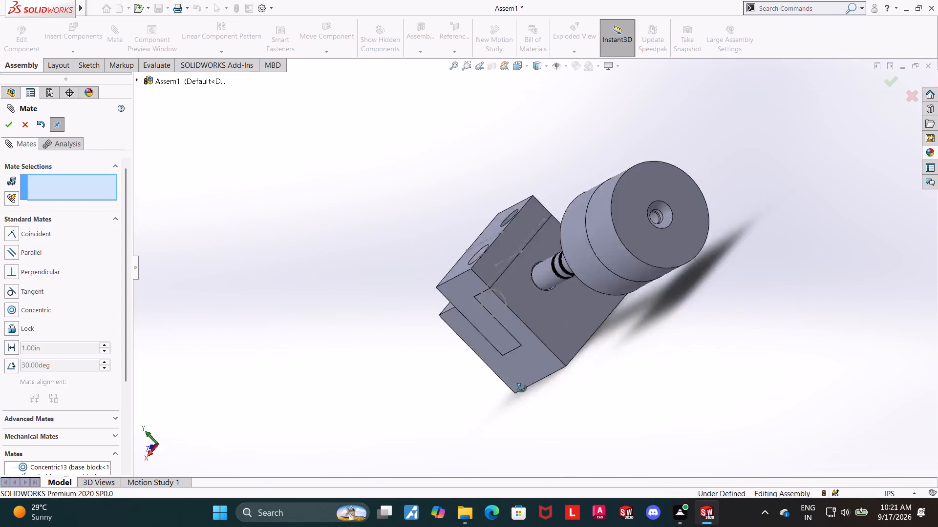
middle_drag(522, 388, 403, 481)
middle_drag(587, 311, 628, 394)
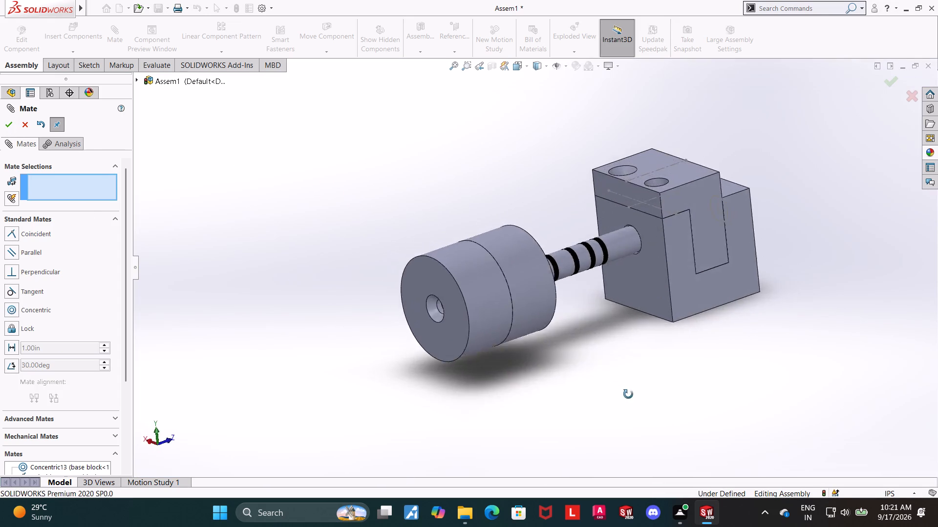
middle_drag(628, 394, 654, 364)
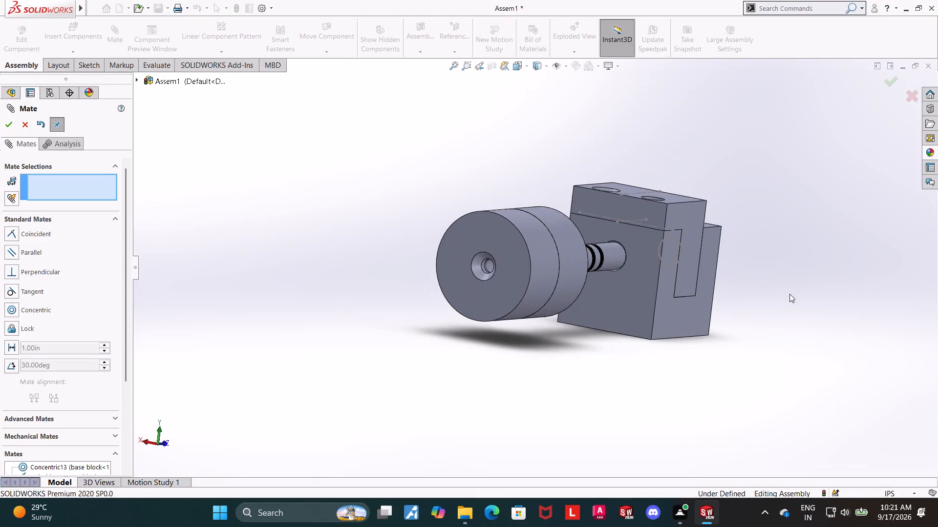
middle_drag(787, 294, 761, 298)
middle_drag(776, 249, 760, 257)
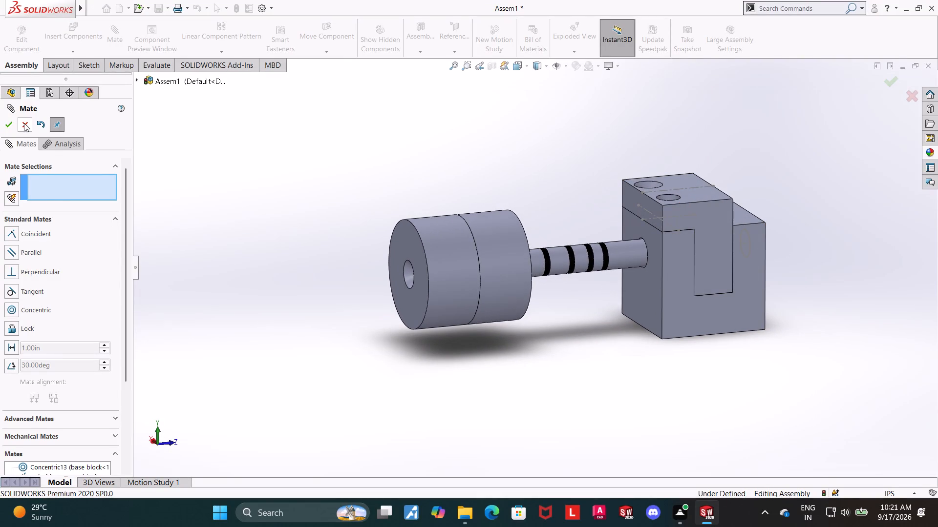
click(24, 123)
click(356, 129)
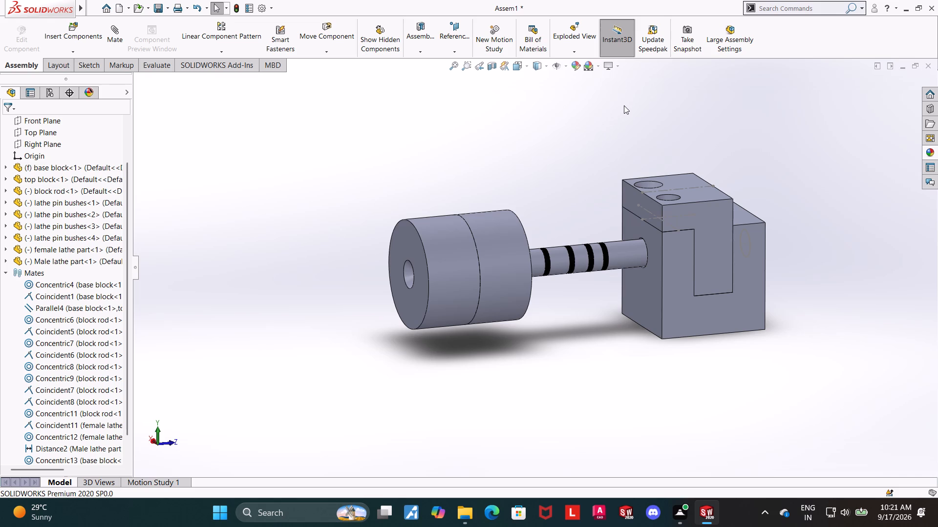
Start saving the assembly as a SOLIDWORKS Assembly file in the Downloads folder.
middle_drag(597, 122, 610, 122)
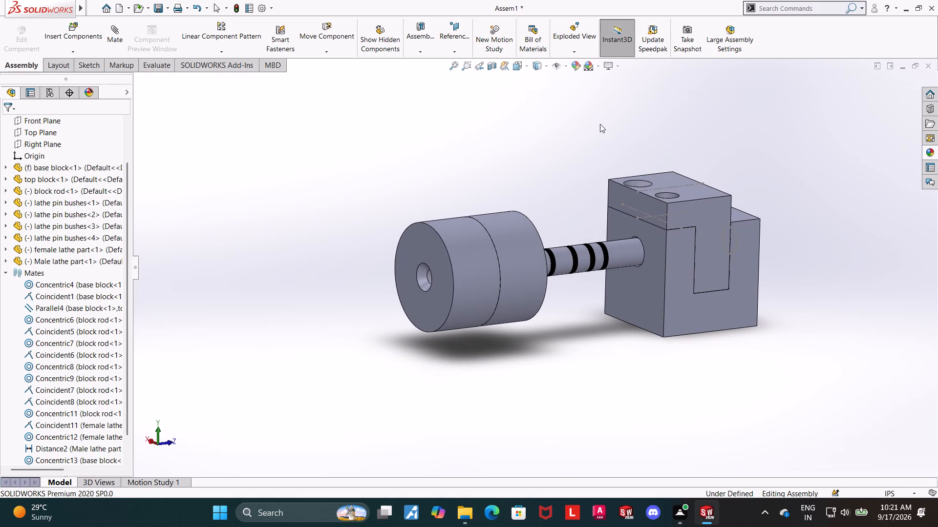
scroll(591, 126, down, 1)
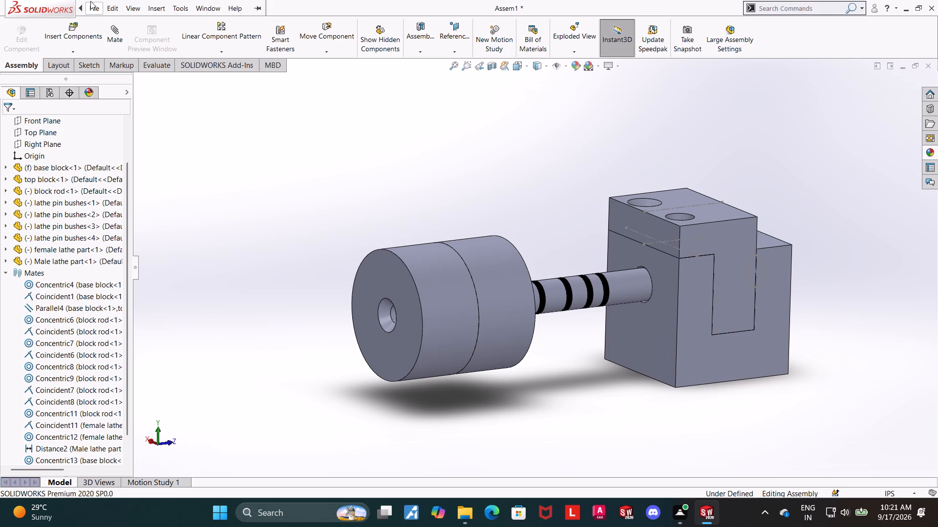
click(117, 132)
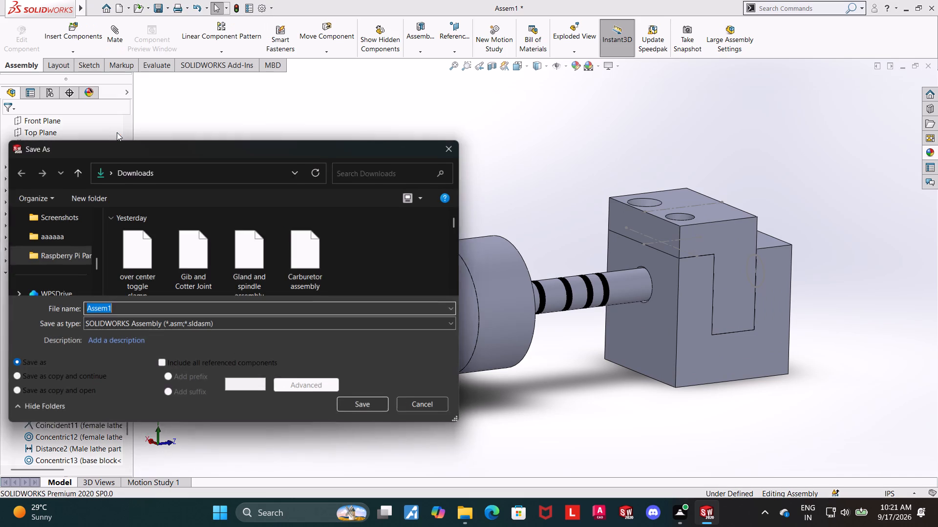
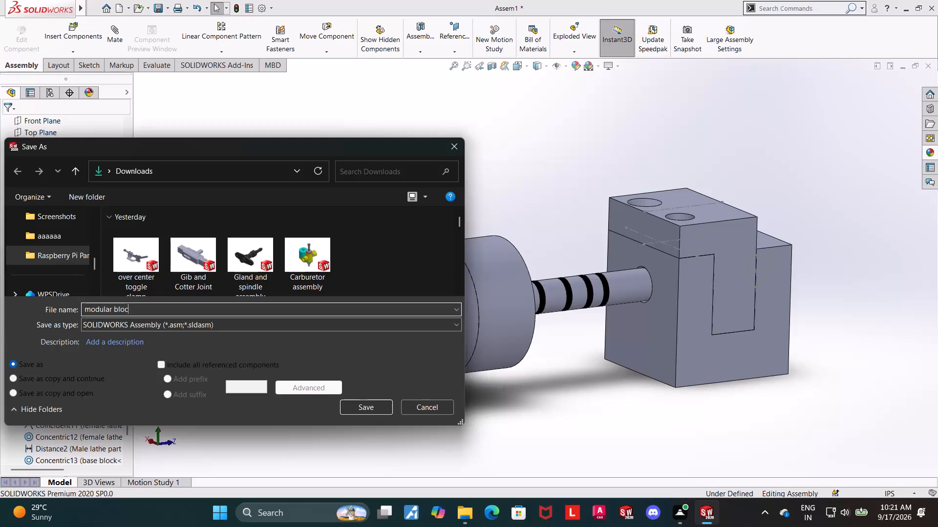
Enter the assembly's file name, beginning with "modular block su".
text(ub as)
key(BackSpace)
key(BackSpace)
key(BackSpace)
key(BackSpace)
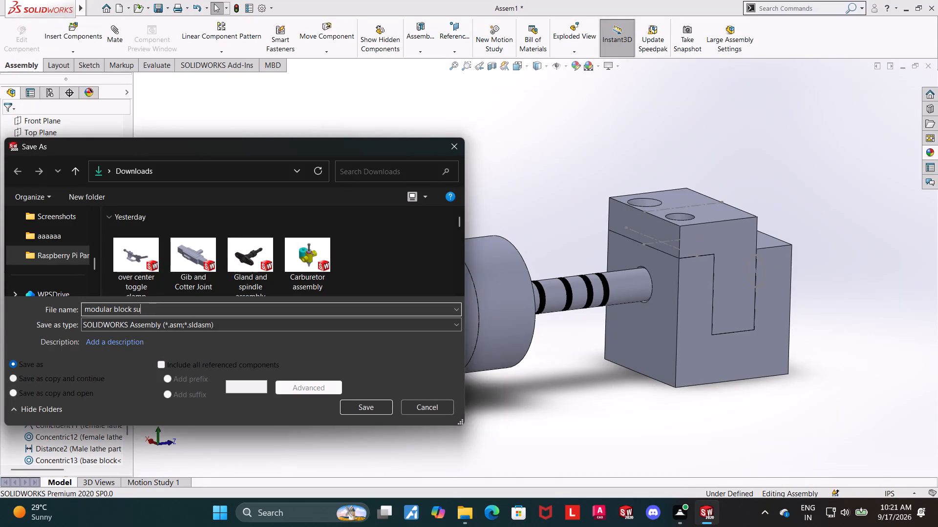
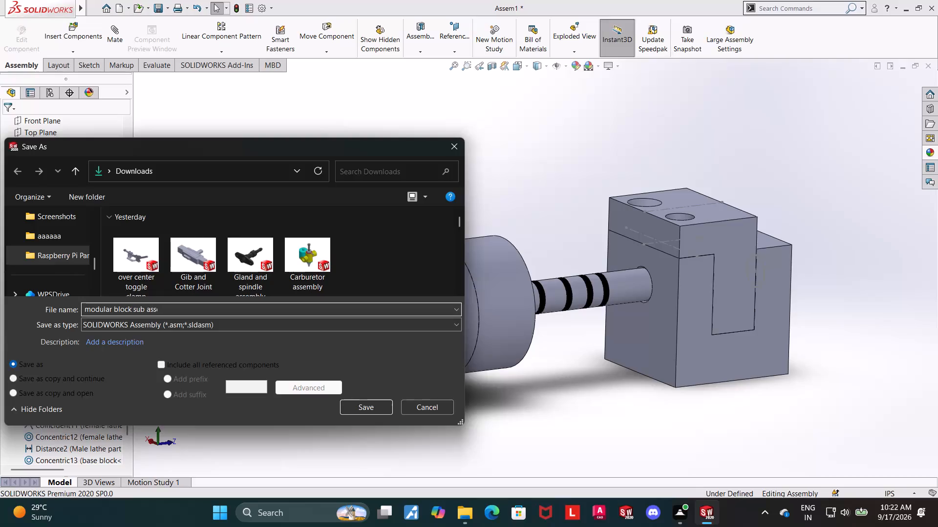
Save the assembly in the Downloads folder as "modular block sub assembly".
click(367, 410)
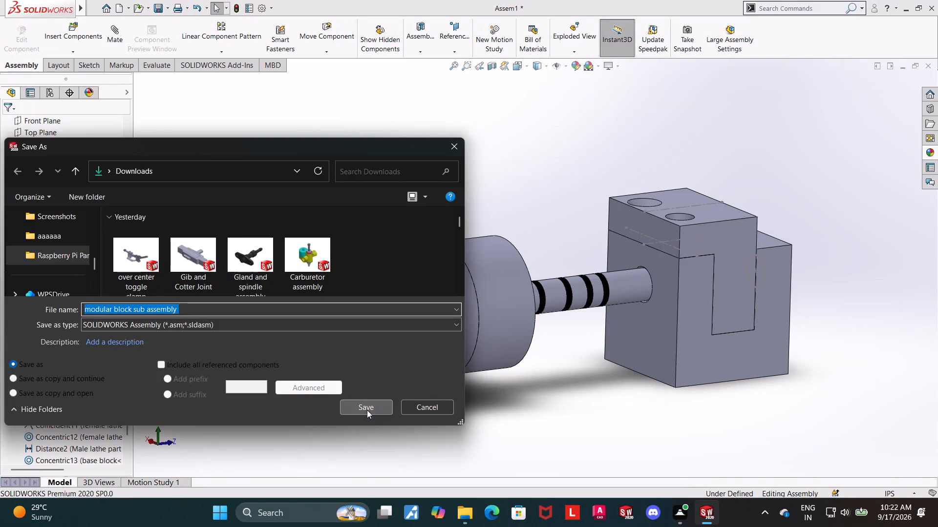